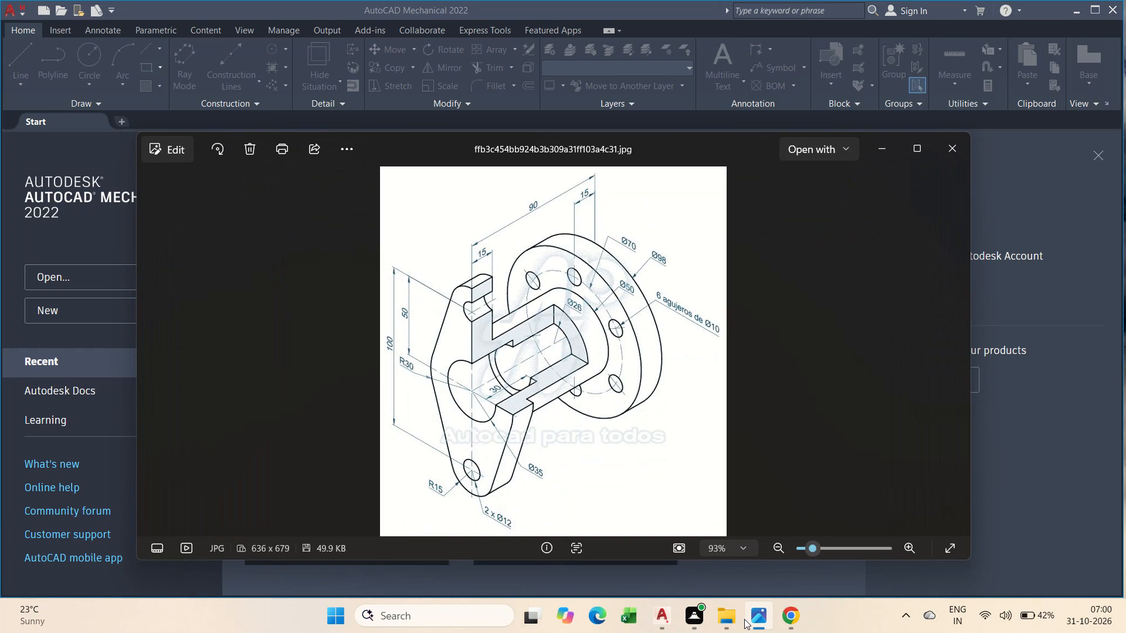
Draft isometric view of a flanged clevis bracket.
Close the flanged bracket reference image and create a new blank drawing.
{"action": "scroll", "coordinate": [744, 621], "scroll_direction": "up", "scroll_amount": 2}
{"action": "key", "text": "Escape"}
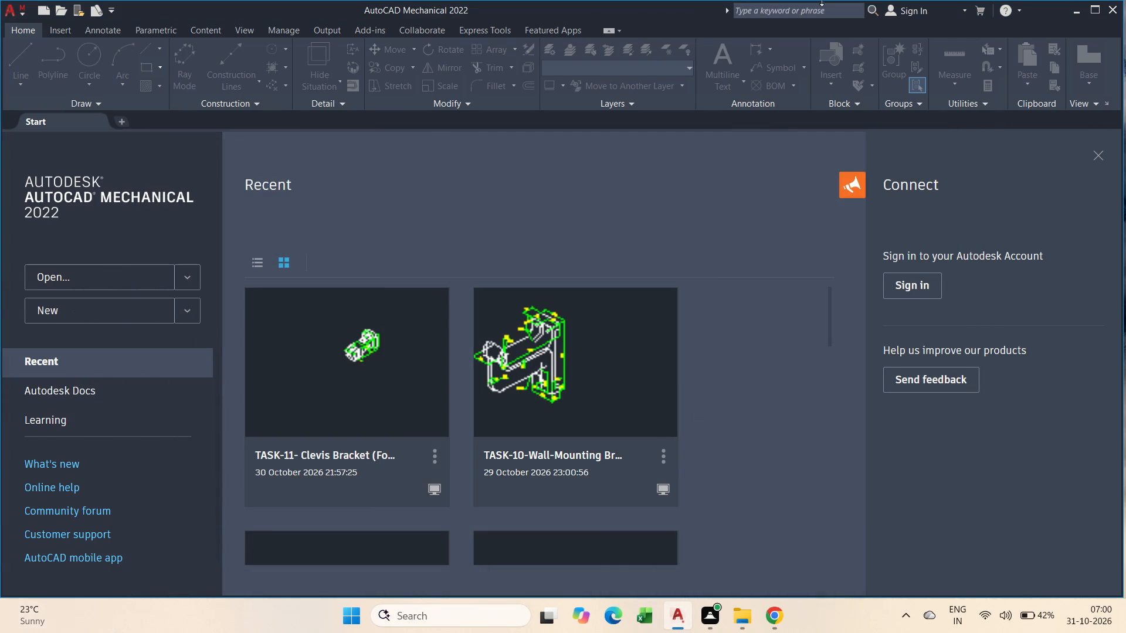
{"action": "left_click", "coordinate": [124, 122]}
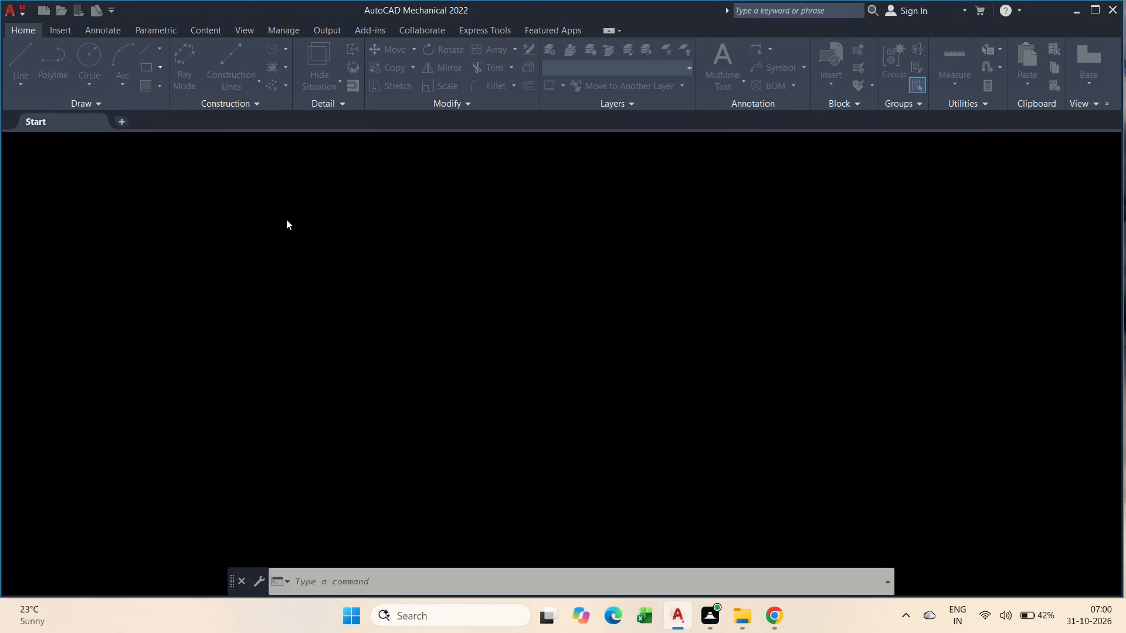
{"action": "scroll", "coordinate": [344, 236], "scroll_direction": "down", "scroll_amount": 2}
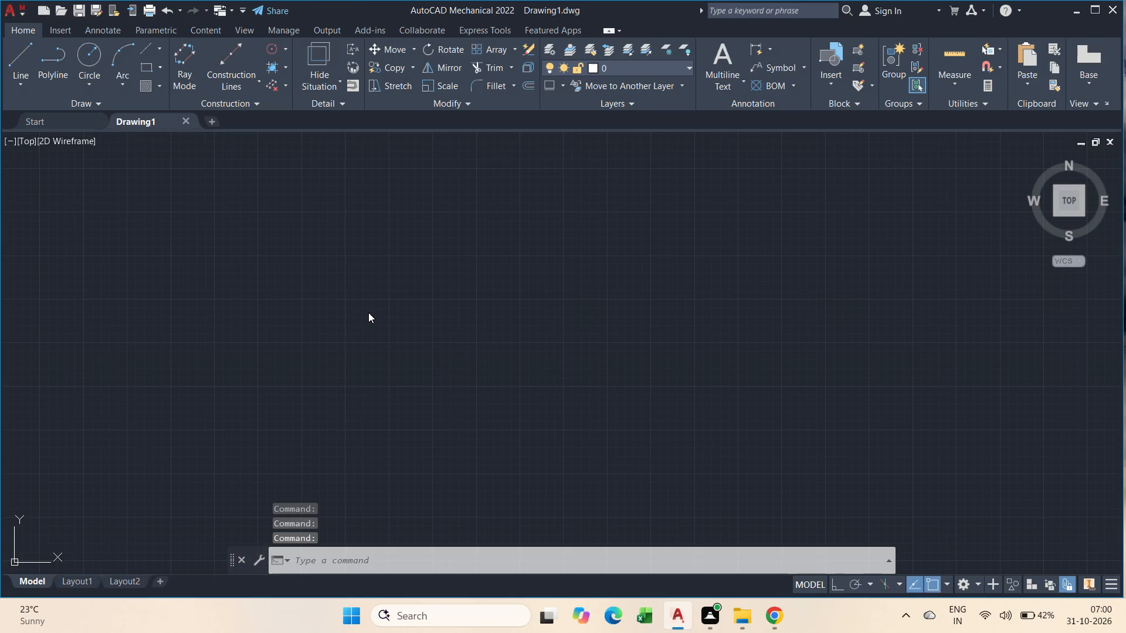
Start saving the new drawing and browse from the Desktop to the TASK OF TEST folder.
{"action": "key", "text": "ctrl+s"}
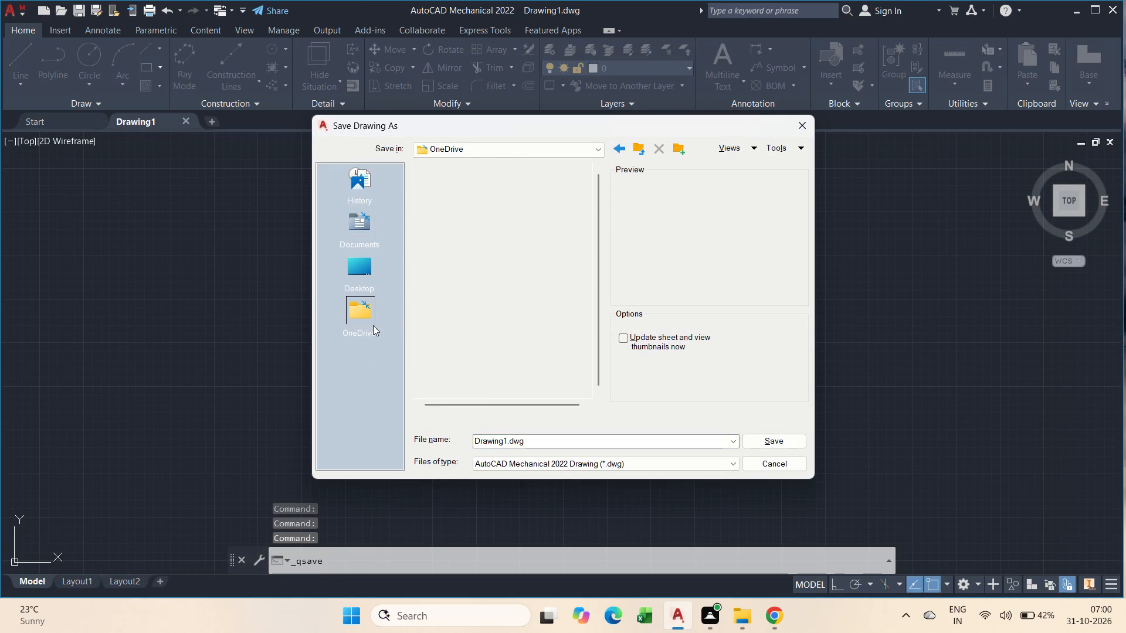
{"action": "left_click", "coordinate": [333, 249]}
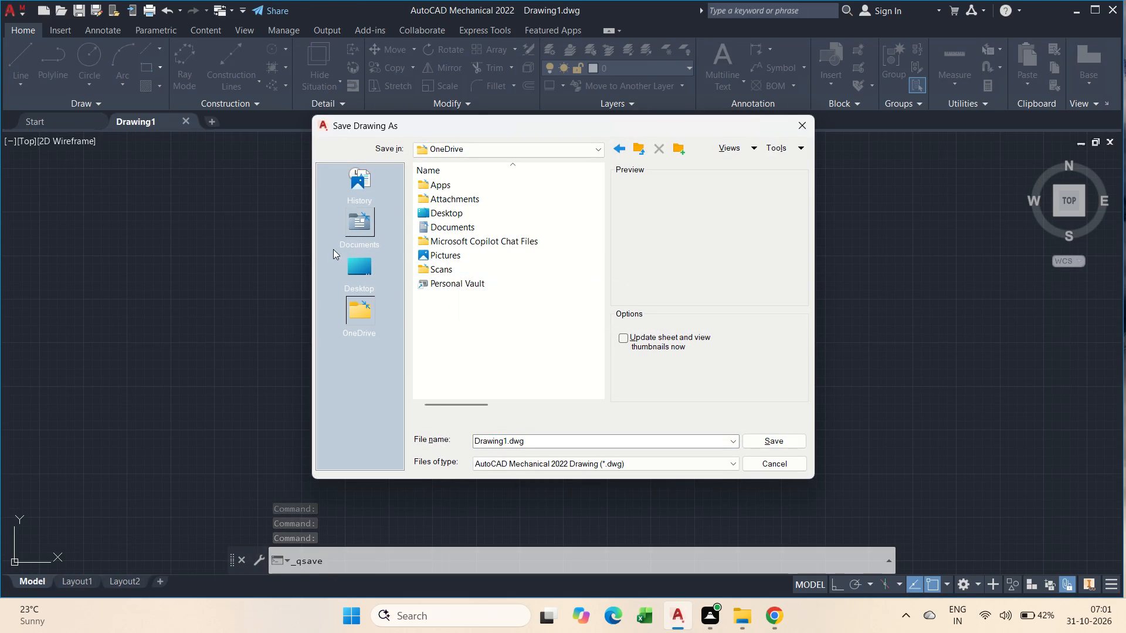
{"action": "left_click", "coordinate": [350, 266]}
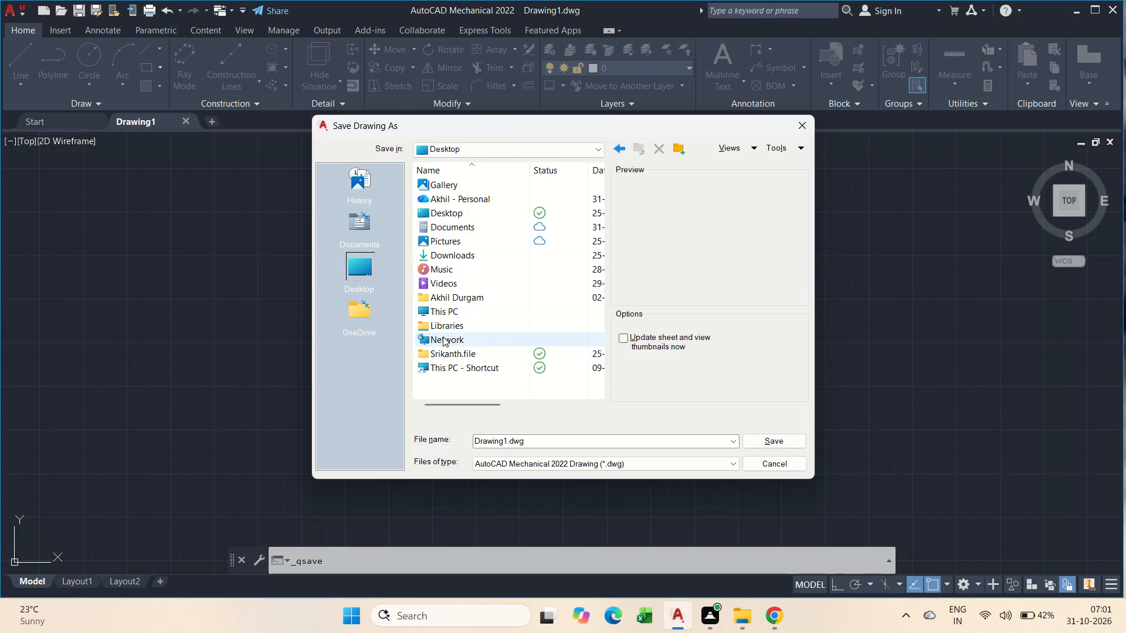
{"action": "double_click", "coordinate": [448, 350]}
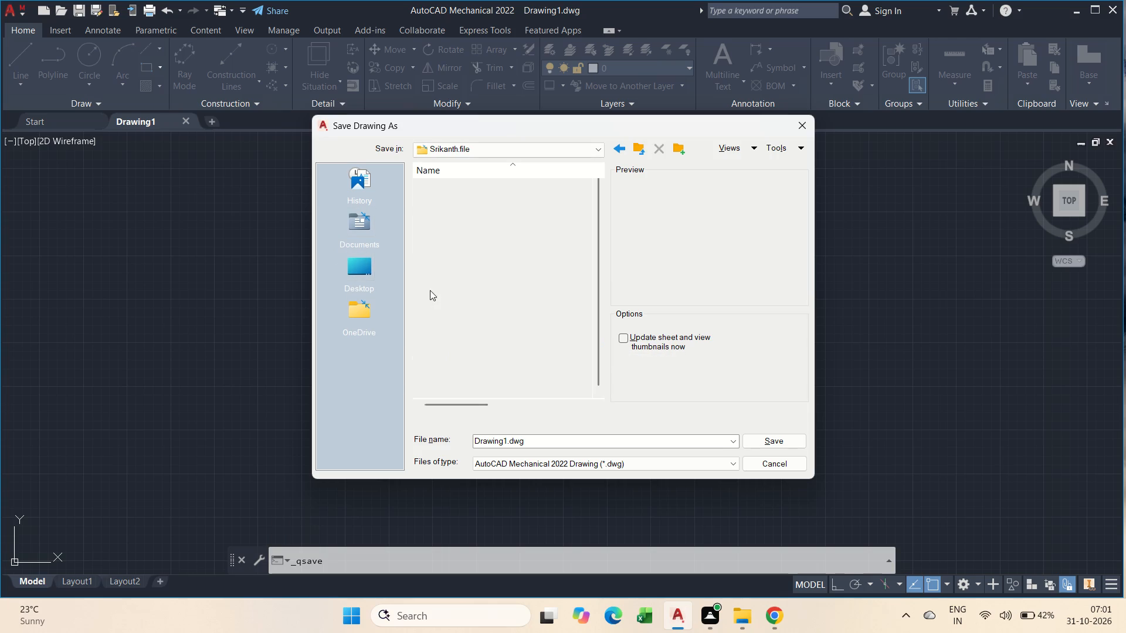
{"action": "double_click", "coordinate": [463, 208]}
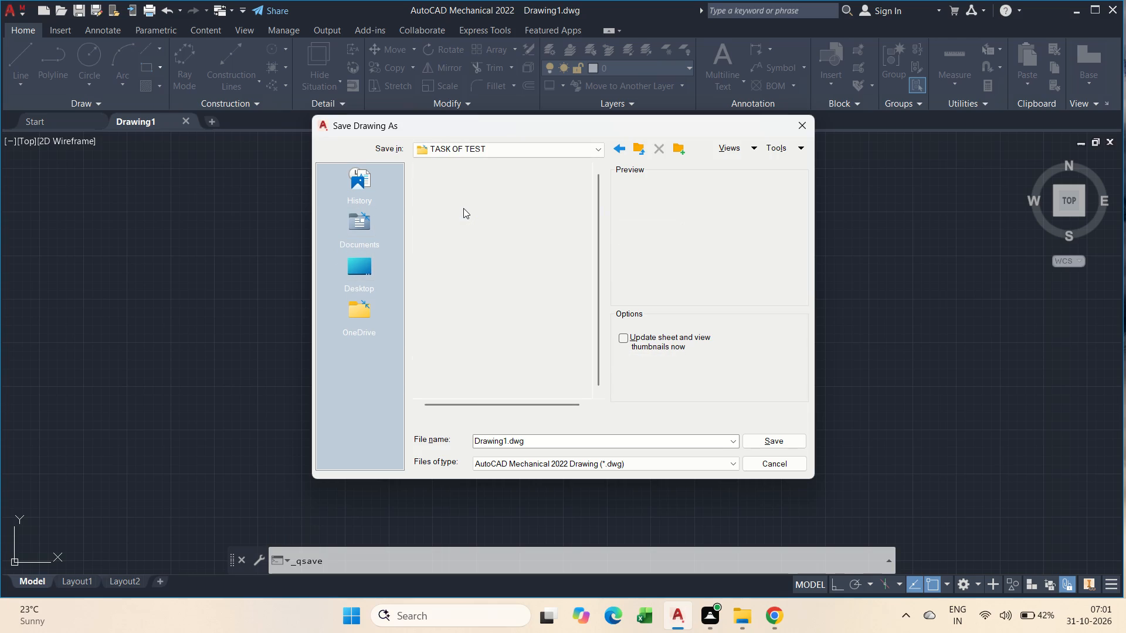
Take the TASK-11 clevis bracket file's name as the new file name and change its number to 12.
{"action": "left_click", "coordinate": [466, 326]}
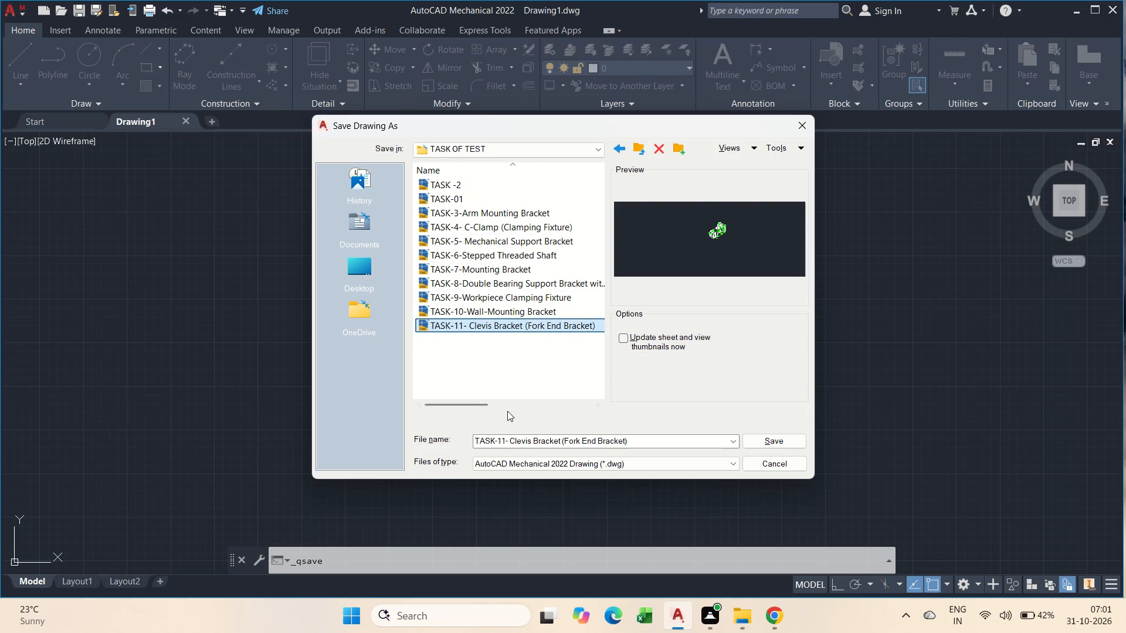
{"action": "left_click", "coordinate": [503, 442]}
{"action": "left_click", "coordinate": [503, 442]}
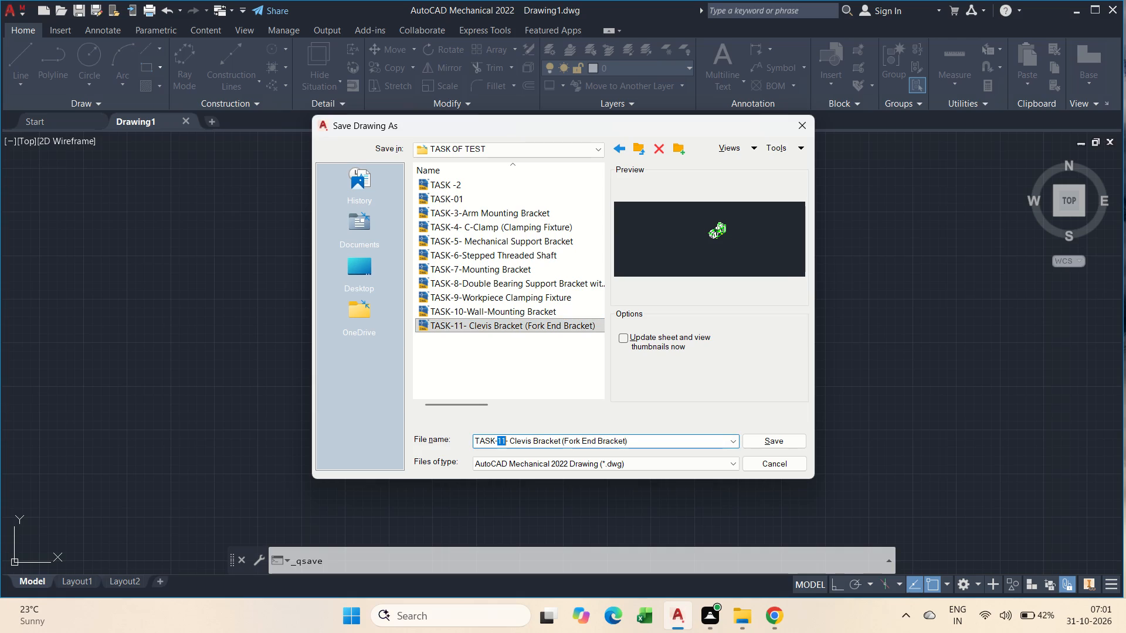
{"action": "type", "text": "12"}
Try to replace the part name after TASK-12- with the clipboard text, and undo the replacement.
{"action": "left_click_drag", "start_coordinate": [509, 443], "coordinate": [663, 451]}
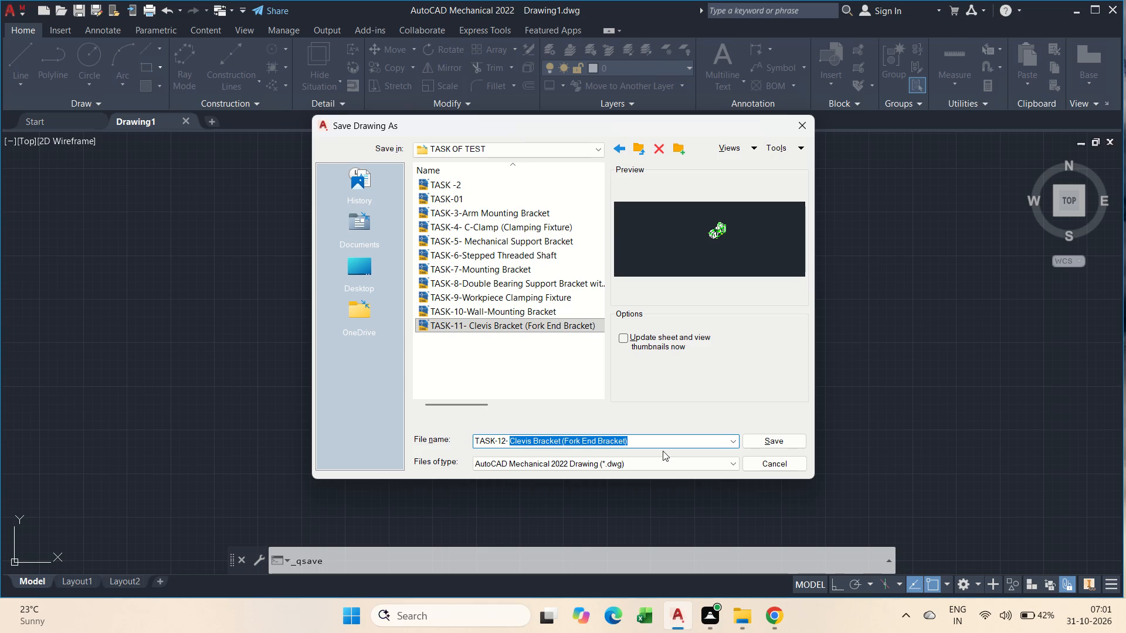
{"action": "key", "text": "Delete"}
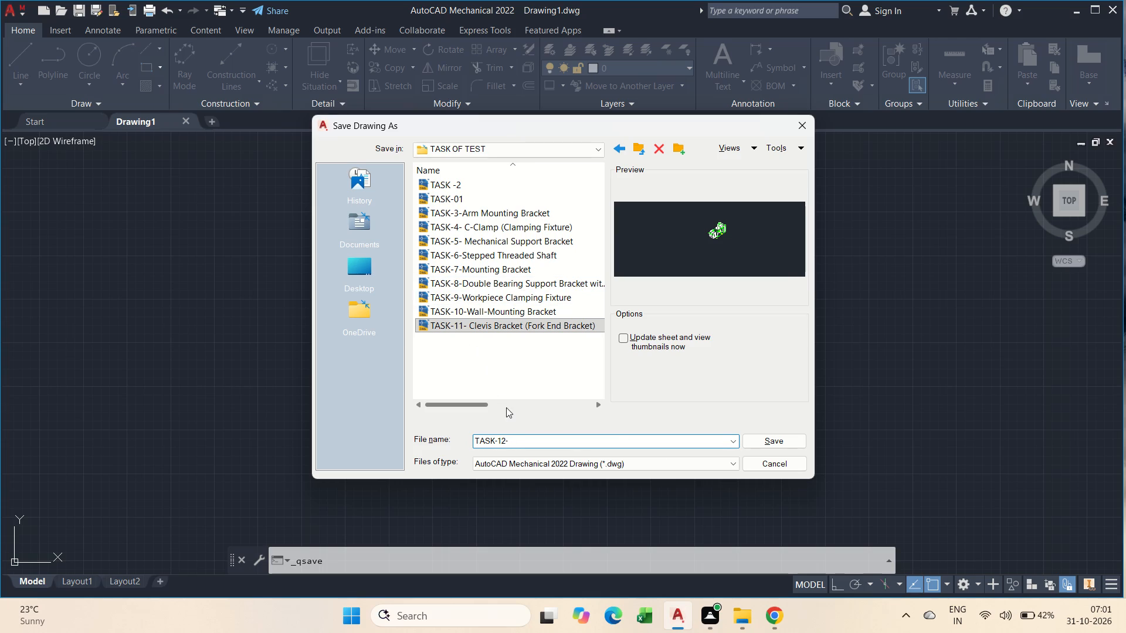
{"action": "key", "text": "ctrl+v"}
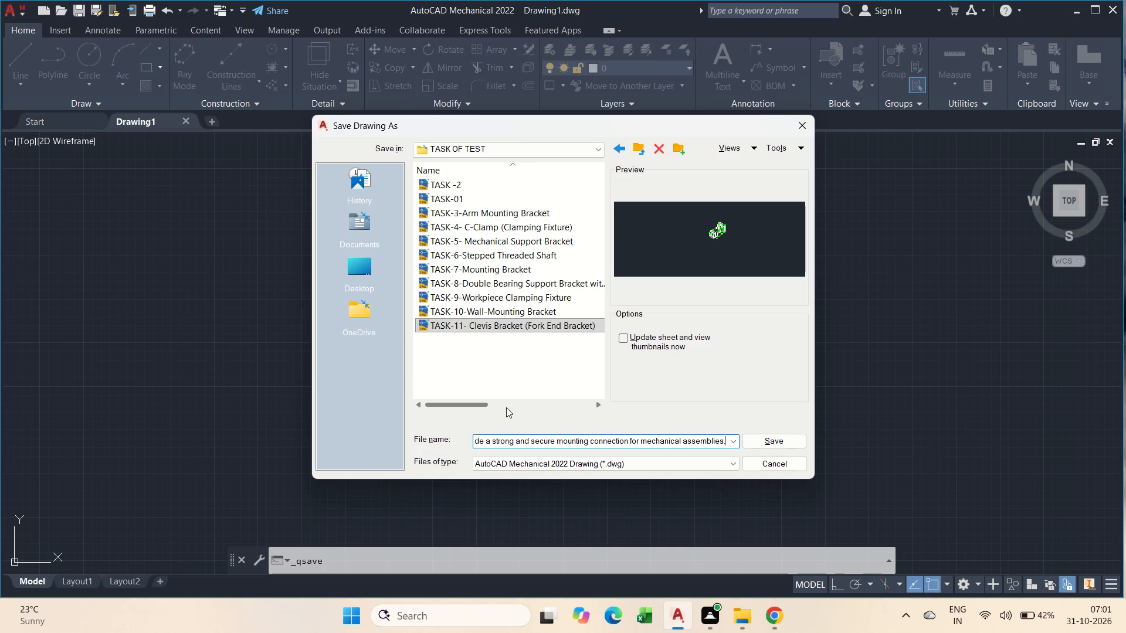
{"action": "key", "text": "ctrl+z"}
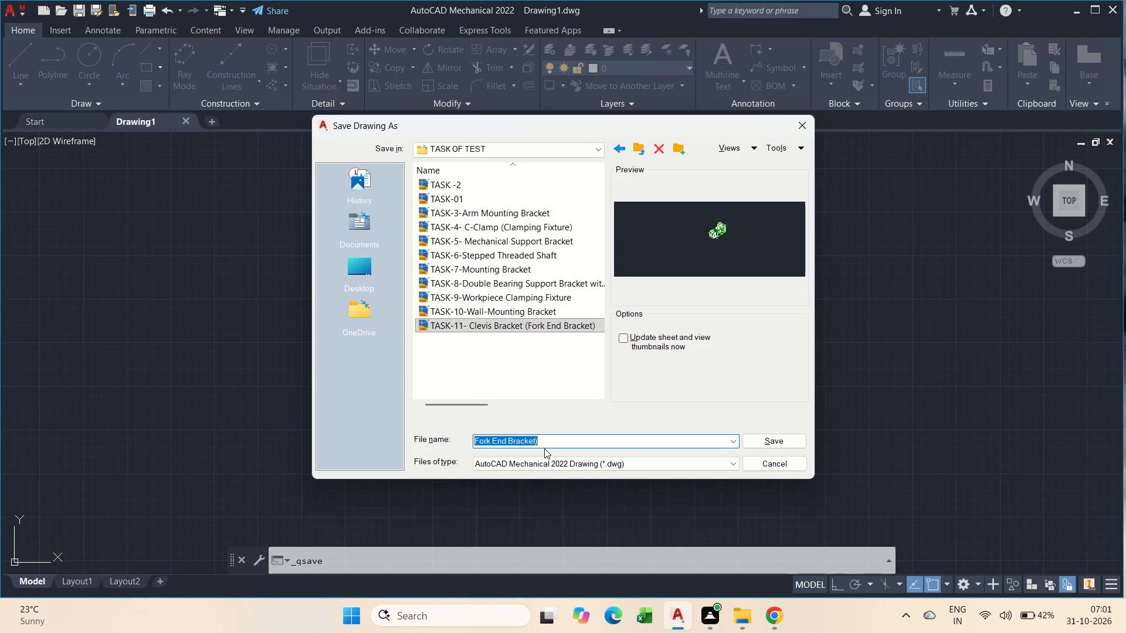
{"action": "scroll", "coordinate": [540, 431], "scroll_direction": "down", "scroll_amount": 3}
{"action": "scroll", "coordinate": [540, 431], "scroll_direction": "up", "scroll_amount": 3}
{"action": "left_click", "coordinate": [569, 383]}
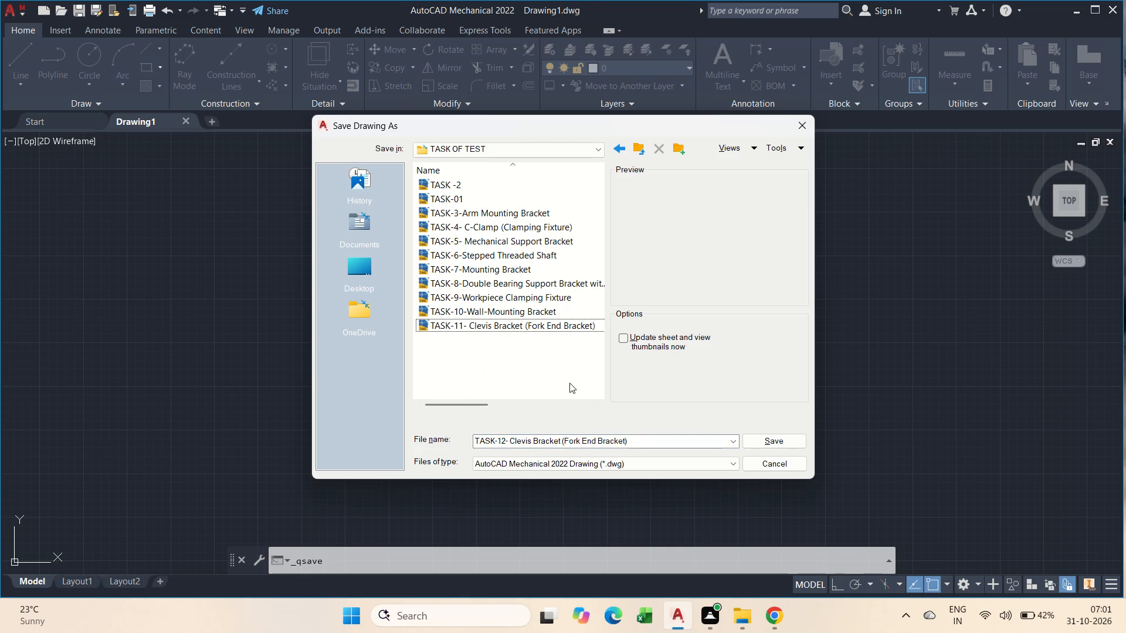
Remove the old part name so that the file name reads TASK-12-.
{"action": "left_click", "coordinate": [507, 439]}
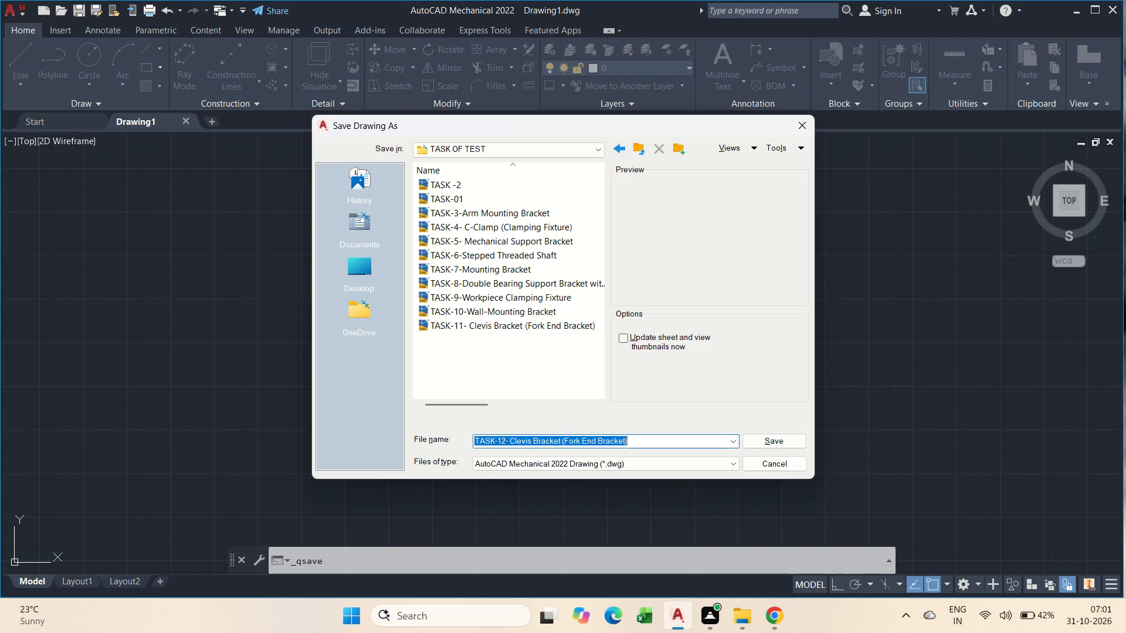
{"action": "left_click", "coordinate": [507, 439]}
{"action": "left_click_drag", "start_coordinate": [508, 439], "coordinate": [649, 444]}
{"action": "key", "text": "backslash"}
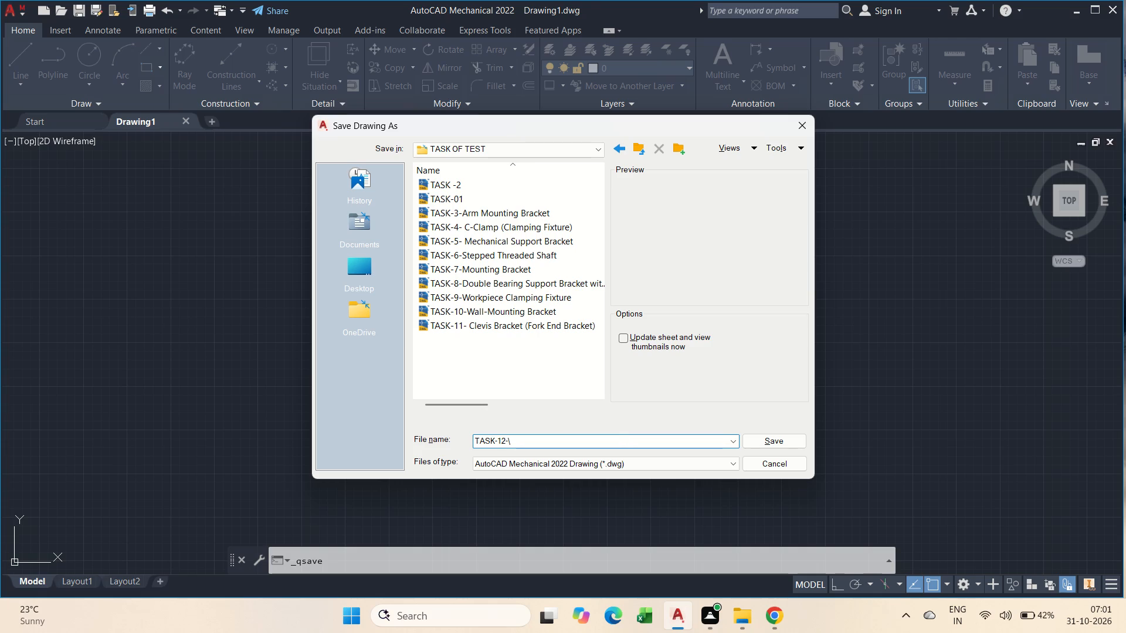
{"action": "key", "text": "BackSpace"}
Switch to the ChatGPT page in Chrome and copy the part name Flanged Clevis Bracket (Mounting Bracket).
{"action": "key", "text": "alt+Tab"}
{"action": "key", "text": "alt+Tab"}
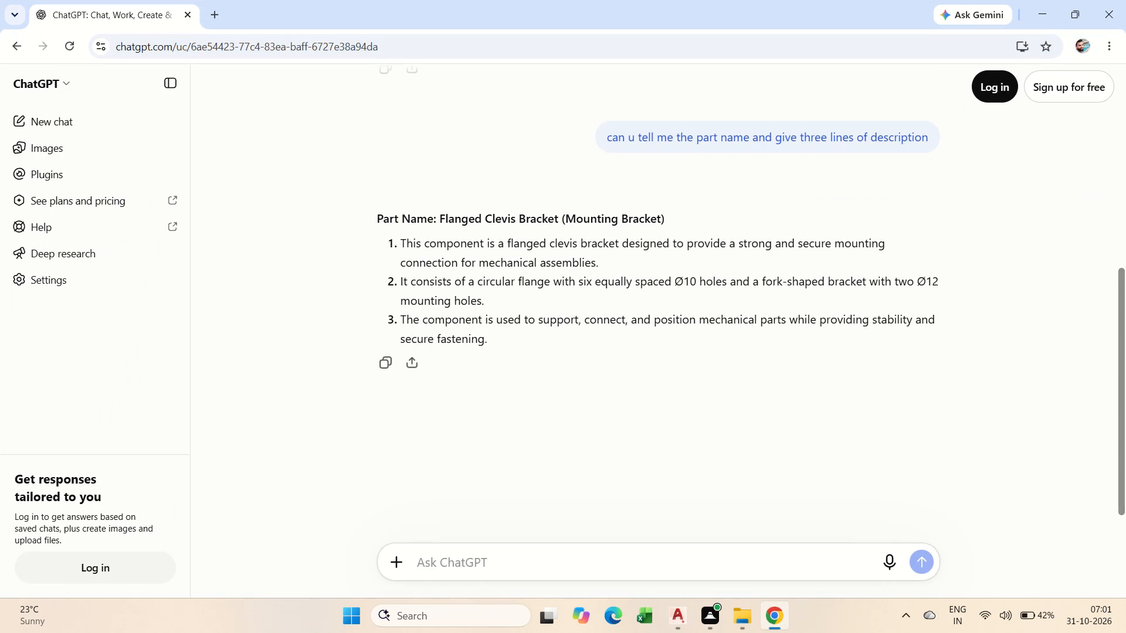
{"action": "left_click_drag", "start_coordinate": [439, 218], "coordinate": [664, 227]}
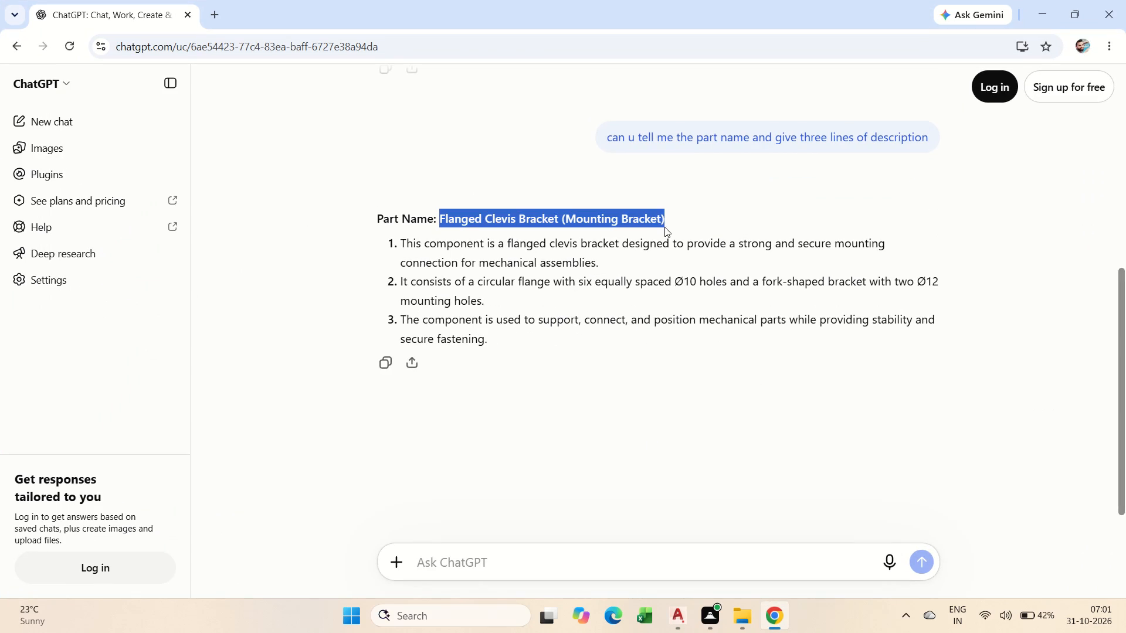
{"action": "left_click_drag", "start_coordinate": [664, 227], "coordinate": [668, 228]}
{"action": "key", "text": "ctrl+c"}
Return to AutoCAD and save the drawing as TASK-12-Flanged Clevis Bracket (Mounting Bracket).
{"action": "key", "text": "alt+Tab"}
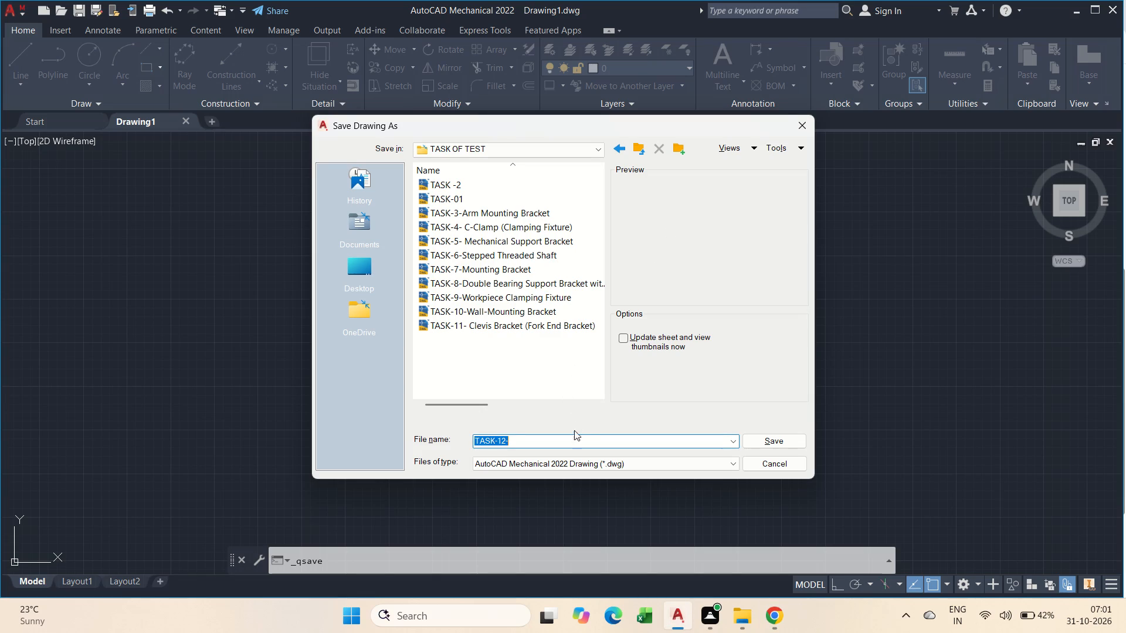
{"action": "left_click", "coordinate": [573, 437]}
{"action": "key", "text": "ctrl+v"}
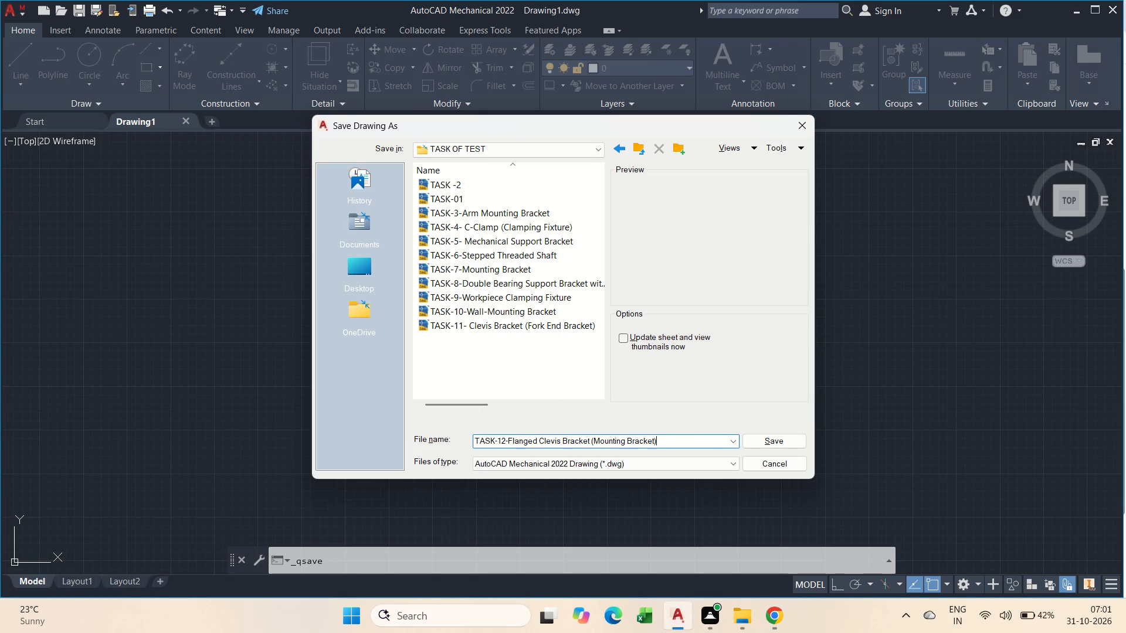
{"action": "left_click", "coordinate": [768, 435]}
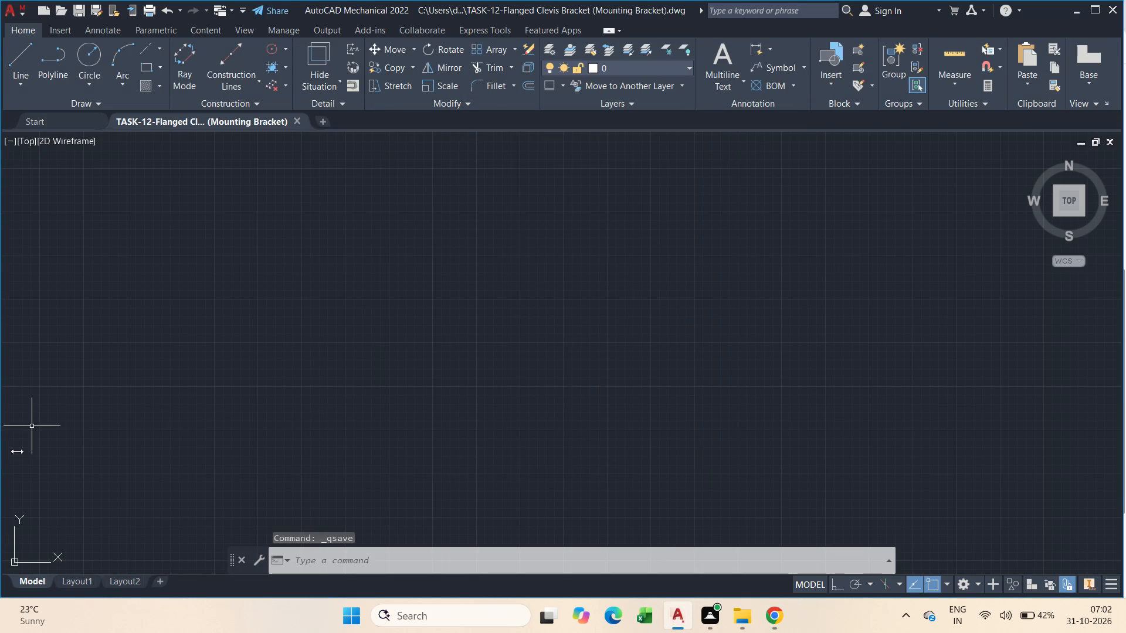
Turn on isometric drafting and switch the isoplane to Right.
{"action": "left_click", "coordinate": [883, 585]}
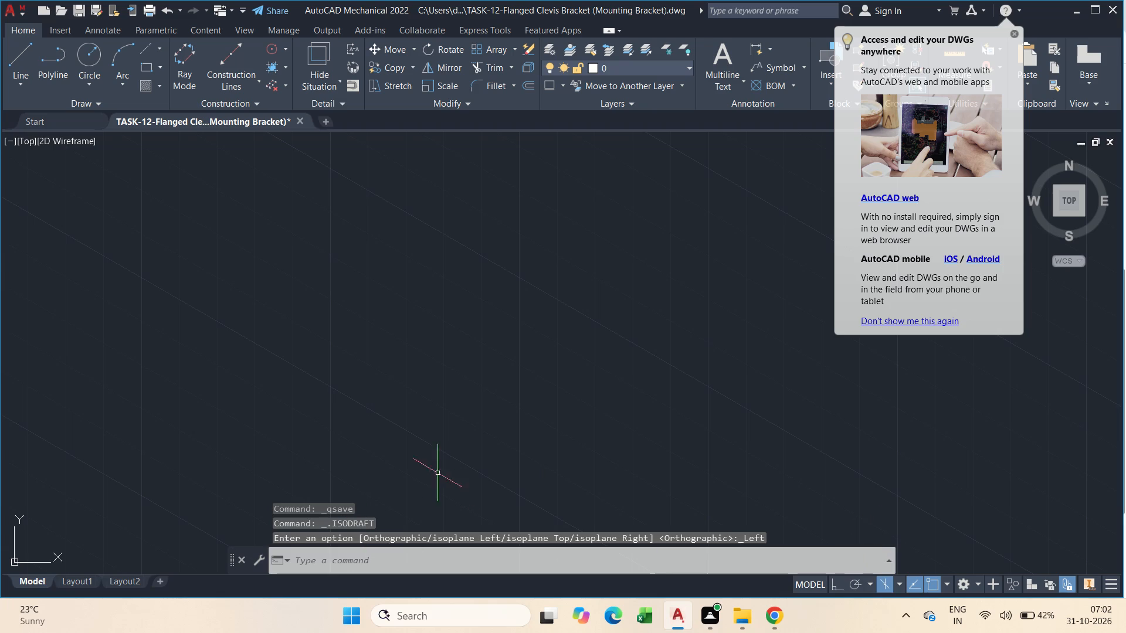
{"action": "key", "text": "F5"}
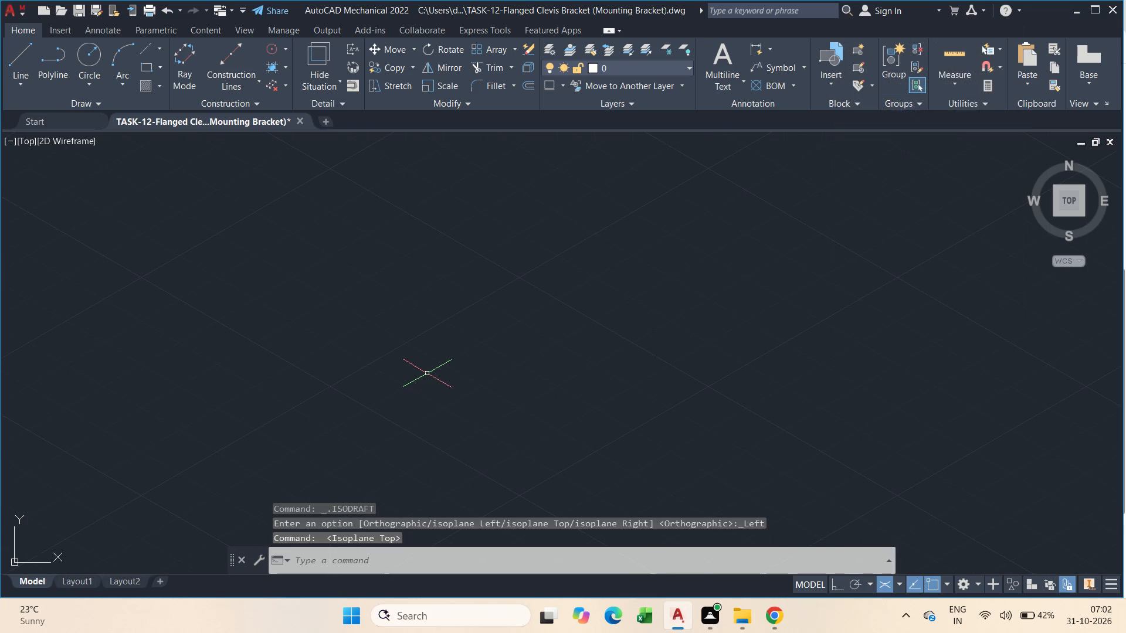
{"action": "key", "text": "F5"}
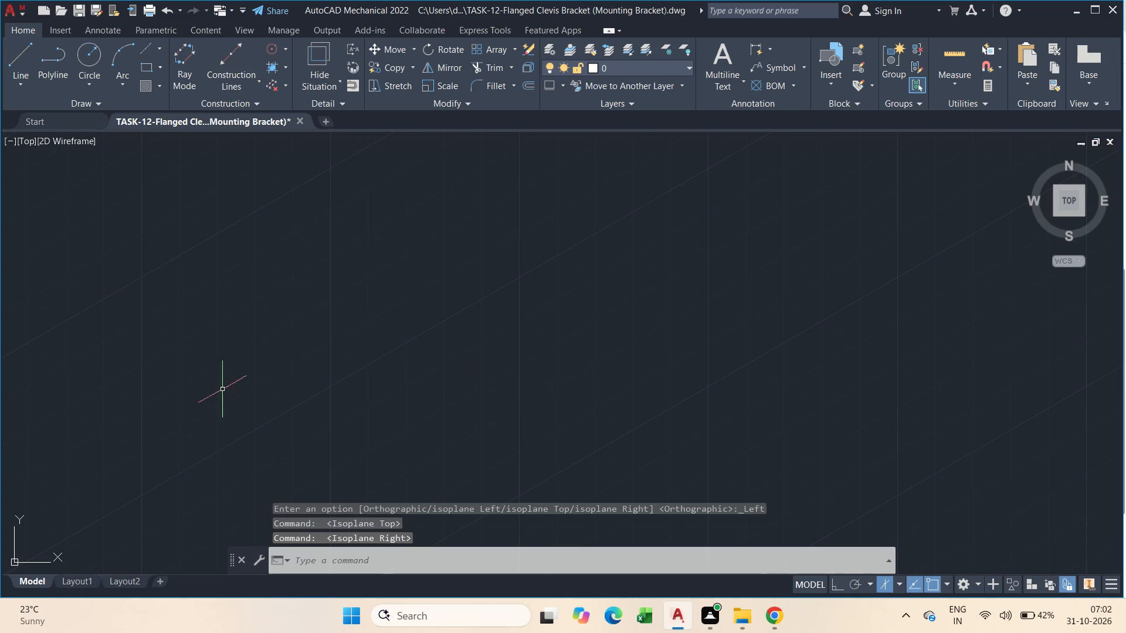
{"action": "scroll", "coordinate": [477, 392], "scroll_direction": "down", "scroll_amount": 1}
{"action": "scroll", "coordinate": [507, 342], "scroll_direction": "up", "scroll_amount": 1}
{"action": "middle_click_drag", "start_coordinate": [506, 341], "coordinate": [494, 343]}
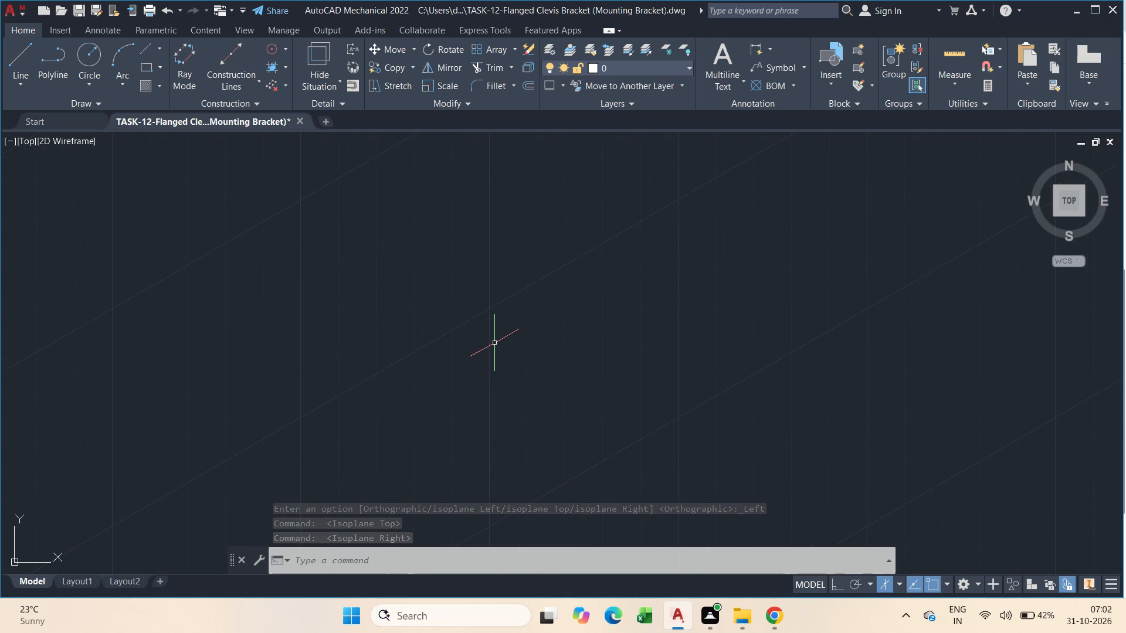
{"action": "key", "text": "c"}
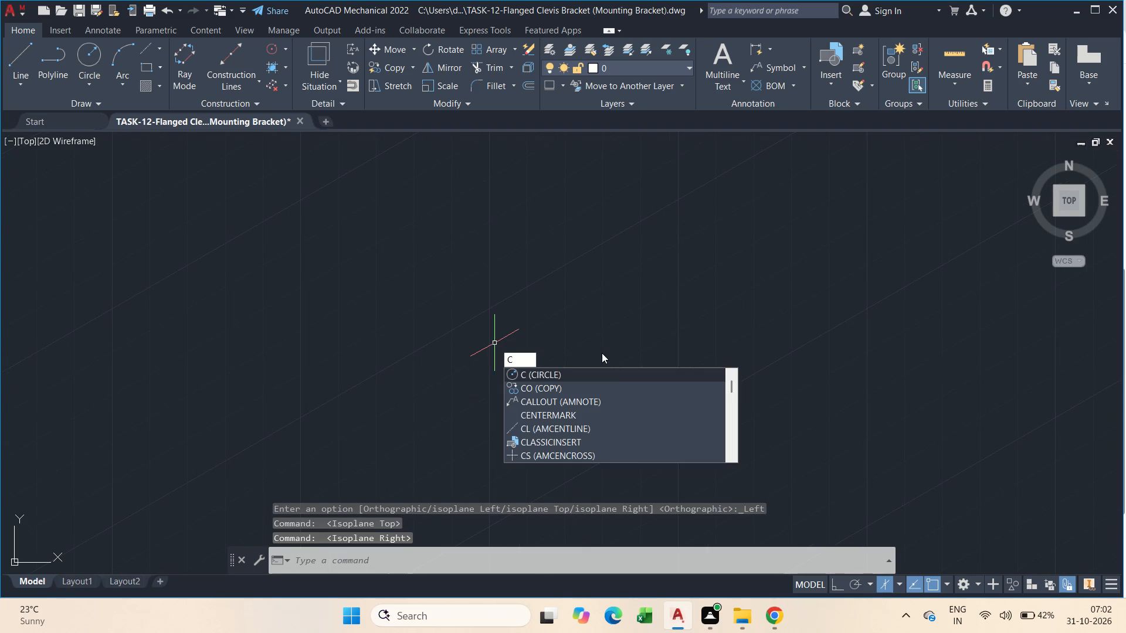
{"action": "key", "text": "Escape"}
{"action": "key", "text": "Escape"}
Switch to the left isoplane and draw an isocircle with a diameter of 98 in the empty drawing area.
{"action": "type", "text": "elli"}
{"action": "left_click", "coordinate": [614, 323]}
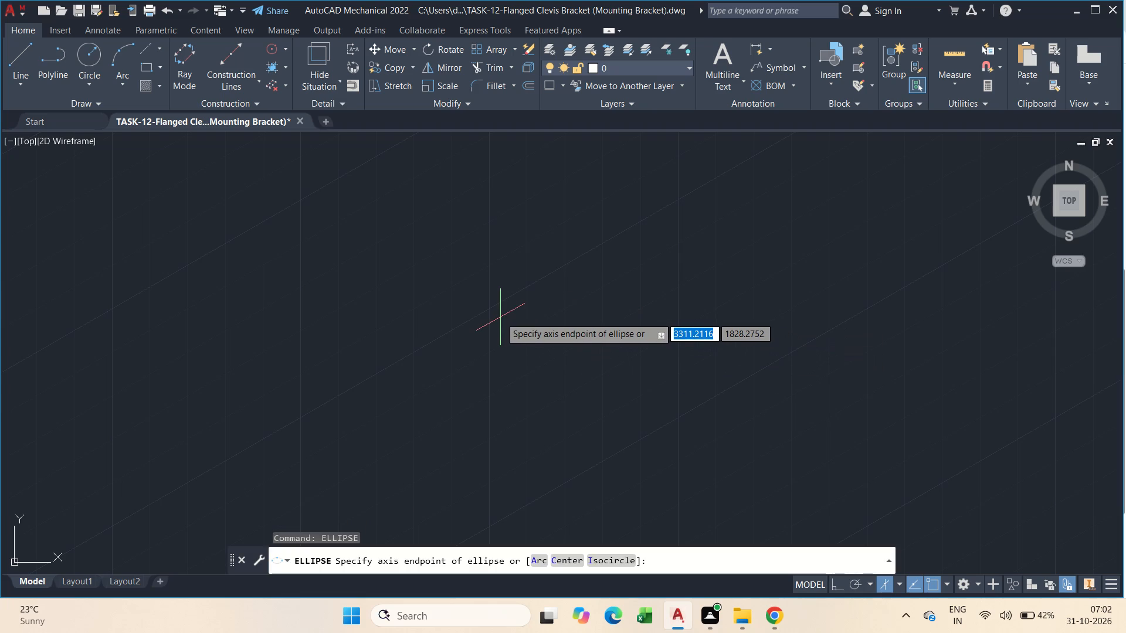
{"action": "key", "text": "F5"}
{"action": "left_click", "coordinate": [628, 554]}
{"action": "left_click_drag", "start_coordinate": [569, 280], "coordinate": [611, 339]}
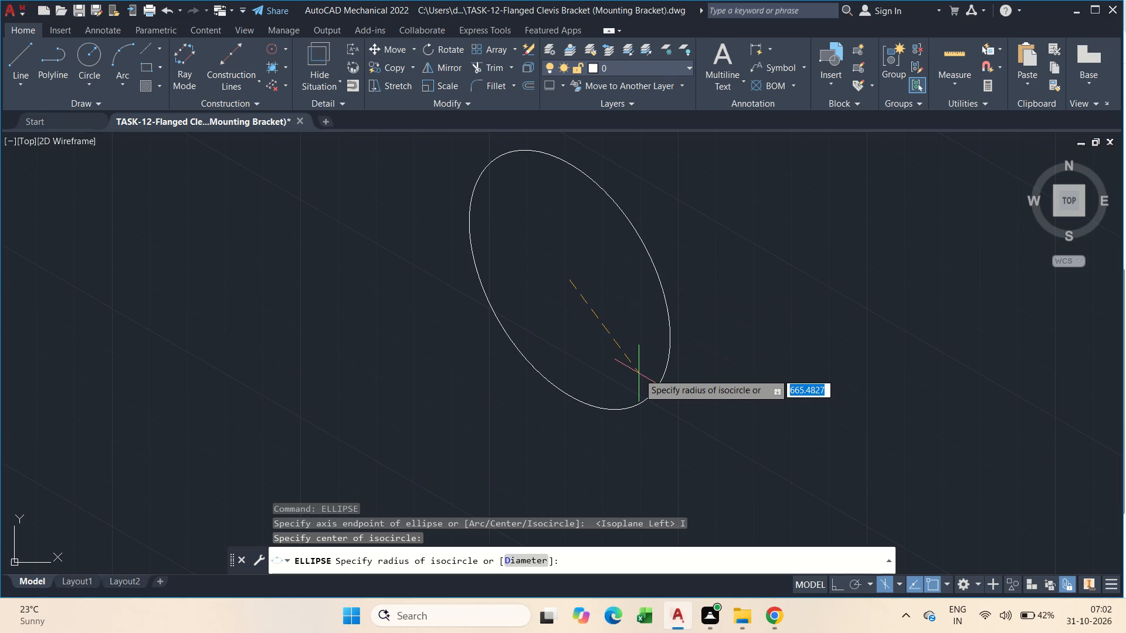
{"action": "type", "text": "d"}
{"action": "key", "text": "space"}
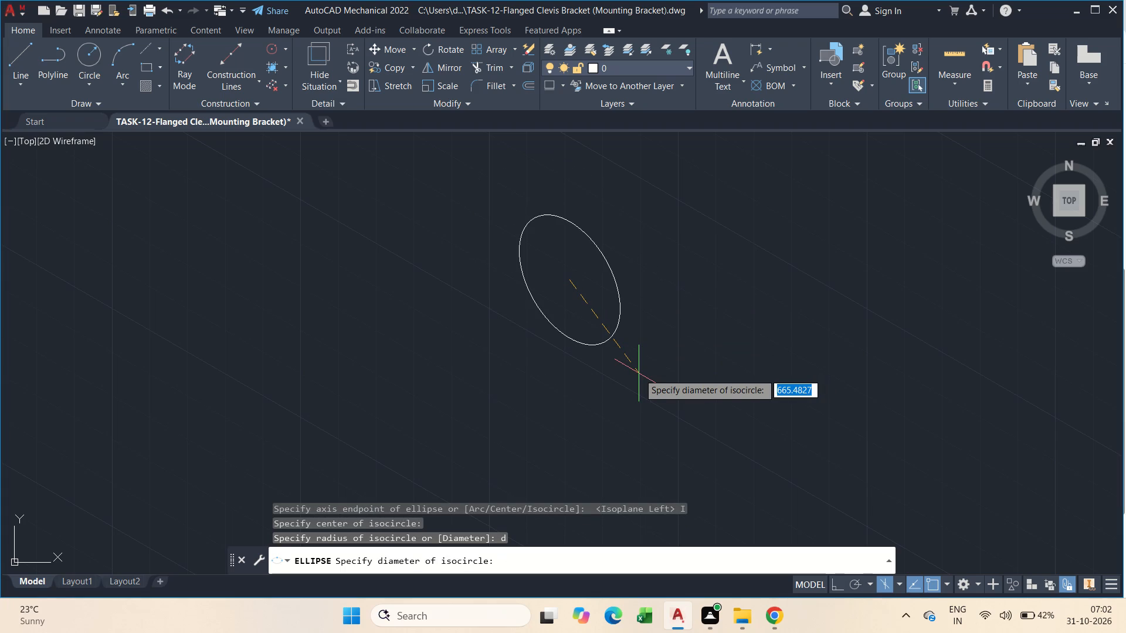
{"action": "key", "text": "9"}
{"action": "key", "text": "8"}
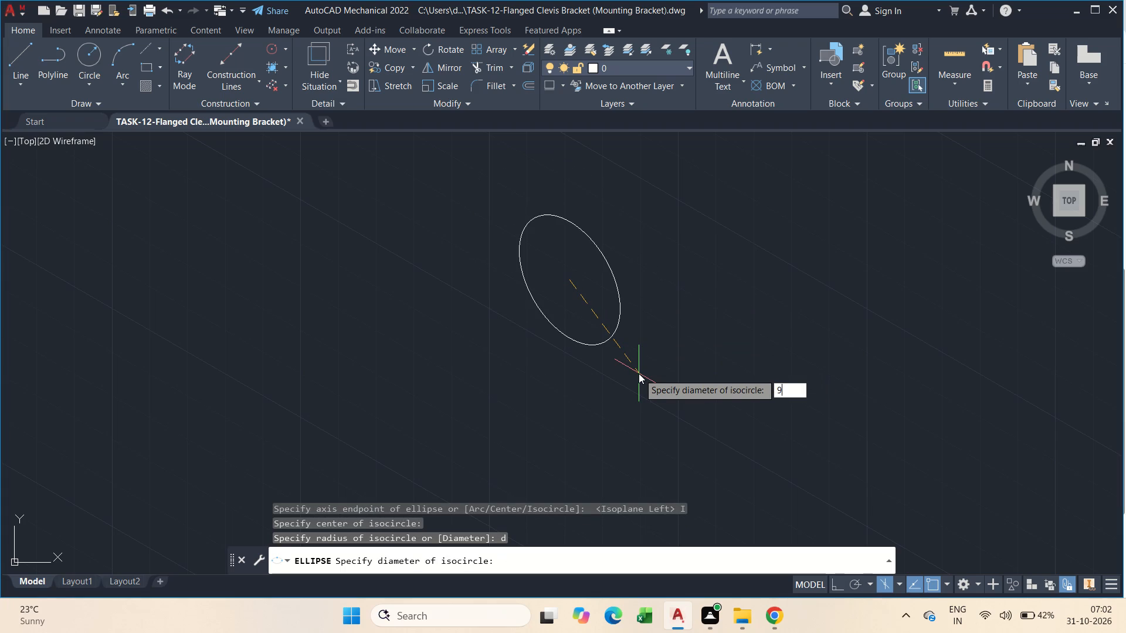
{"action": "key", "text": "Return"}
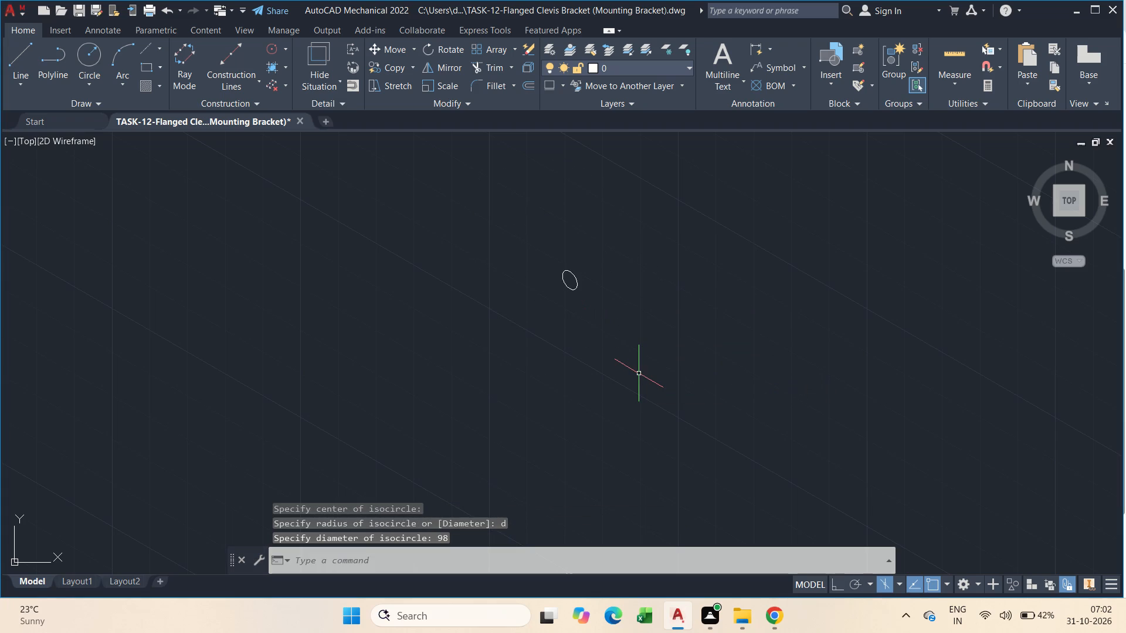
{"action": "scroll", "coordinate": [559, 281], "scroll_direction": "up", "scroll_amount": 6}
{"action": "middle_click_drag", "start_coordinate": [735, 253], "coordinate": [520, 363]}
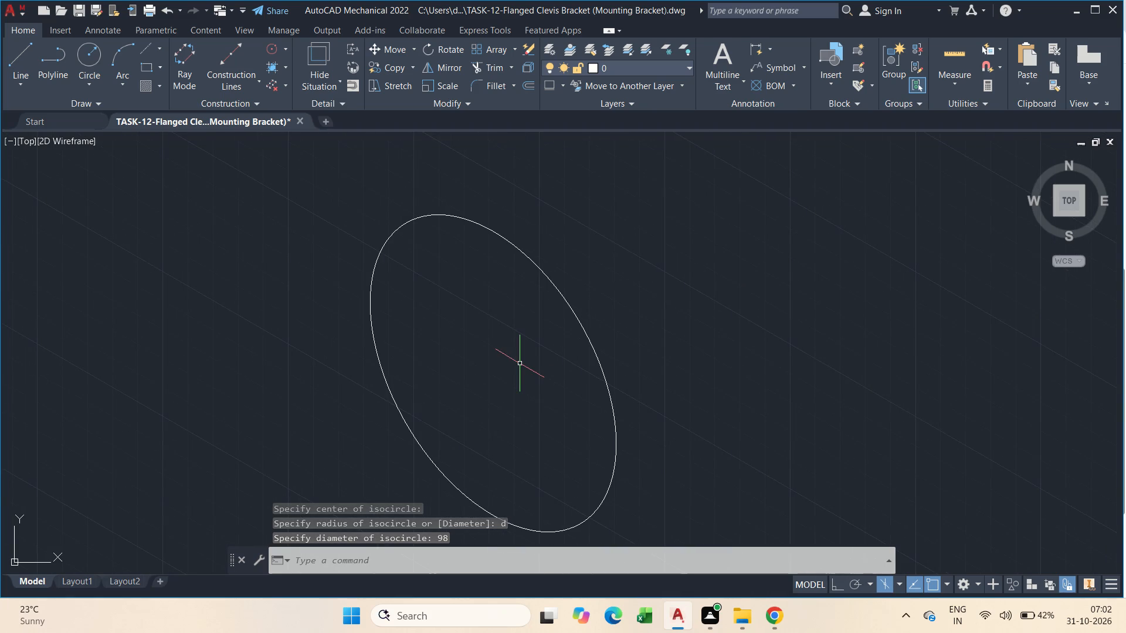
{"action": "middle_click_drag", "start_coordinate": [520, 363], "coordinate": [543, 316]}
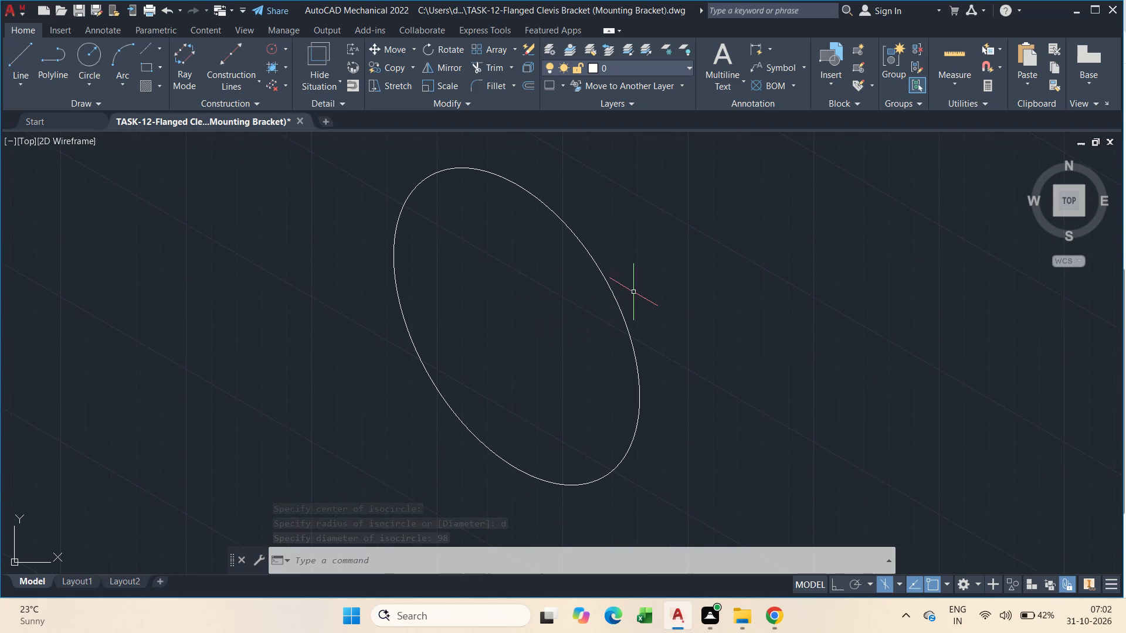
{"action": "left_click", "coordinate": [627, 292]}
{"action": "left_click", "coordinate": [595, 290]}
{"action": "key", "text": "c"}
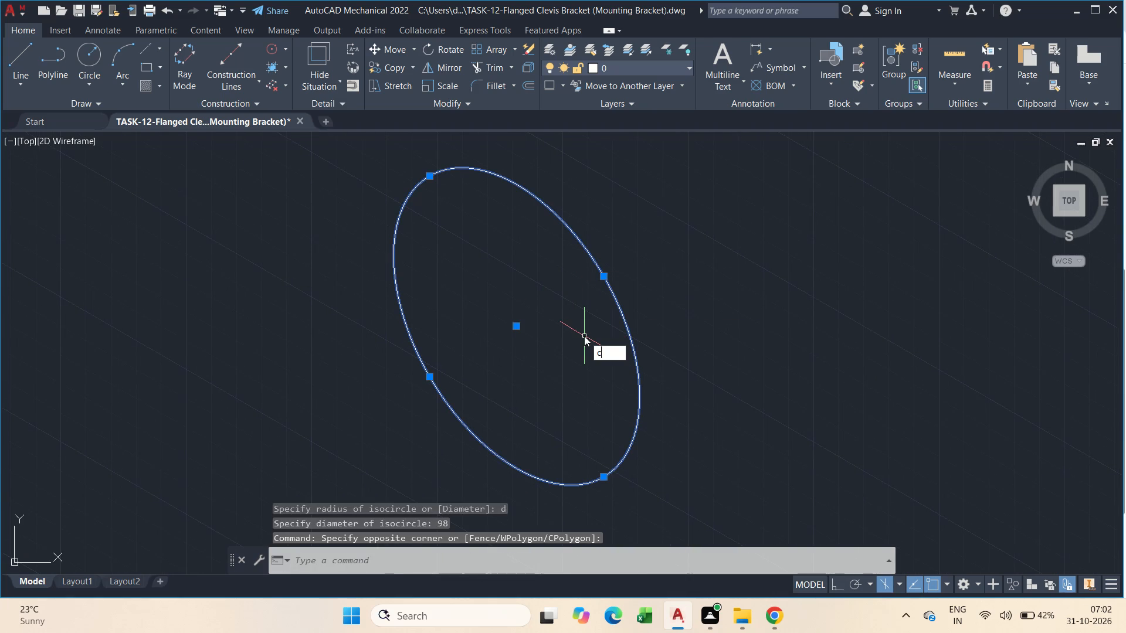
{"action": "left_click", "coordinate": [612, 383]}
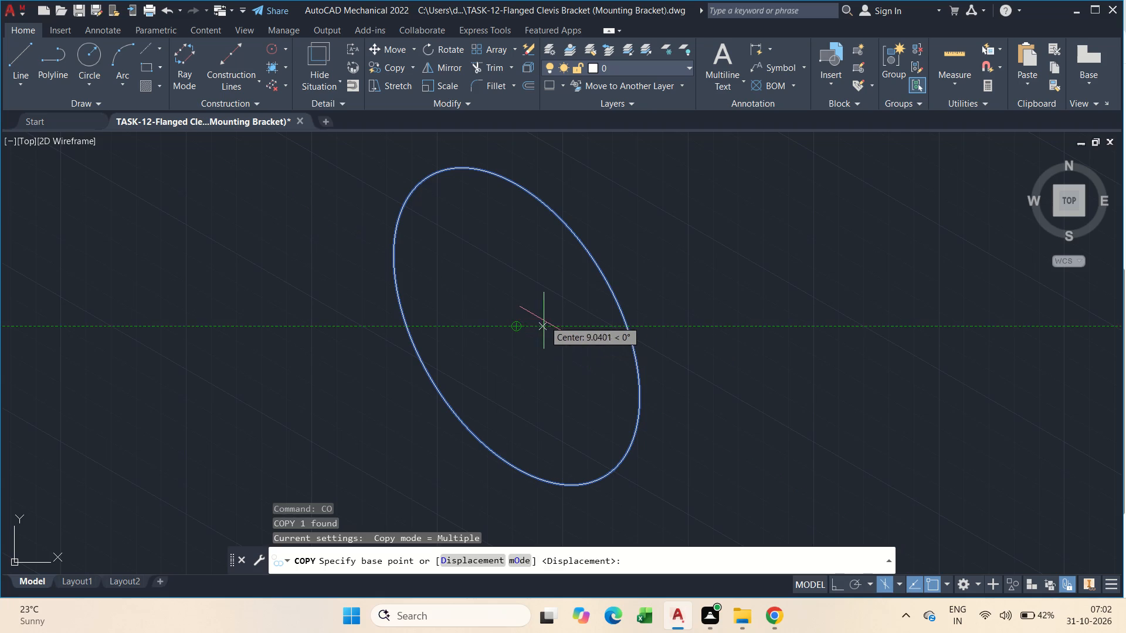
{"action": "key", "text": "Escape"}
Copy the 98-diameter isocircle from its centre by 15 units down and to the left, at about 208°.
{"action": "left_click_drag", "start_coordinate": [659, 307], "coordinate": [613, 290]}
{"action": "left_click_drag", "start_coordinate": [585, 274], "coordinate": [618, 300]}
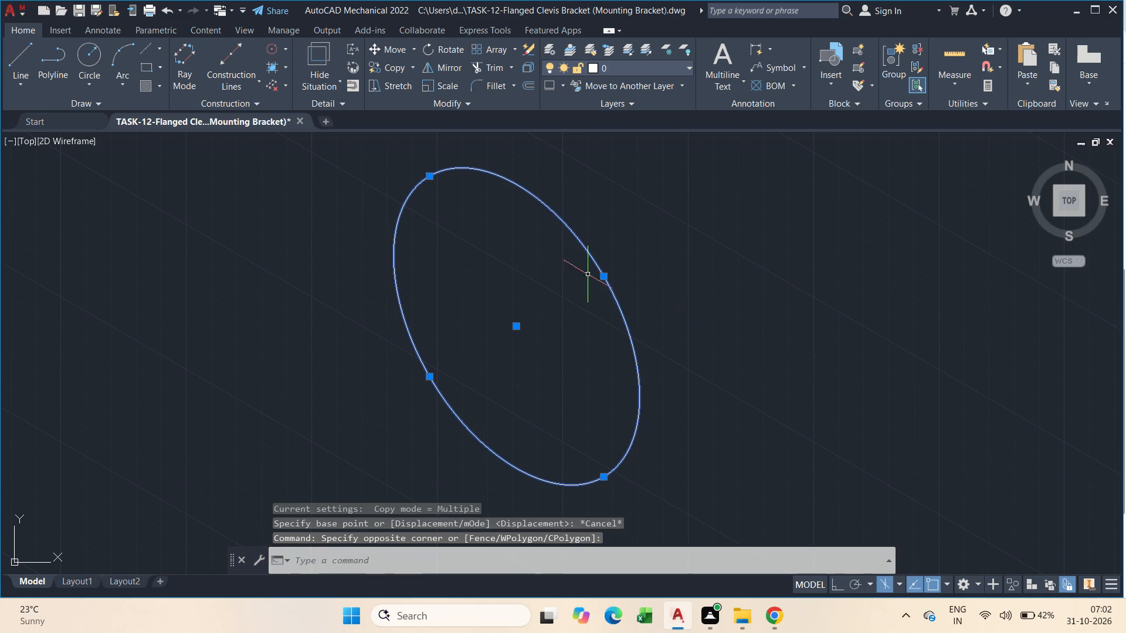
{"action": "key", "text": "c"}
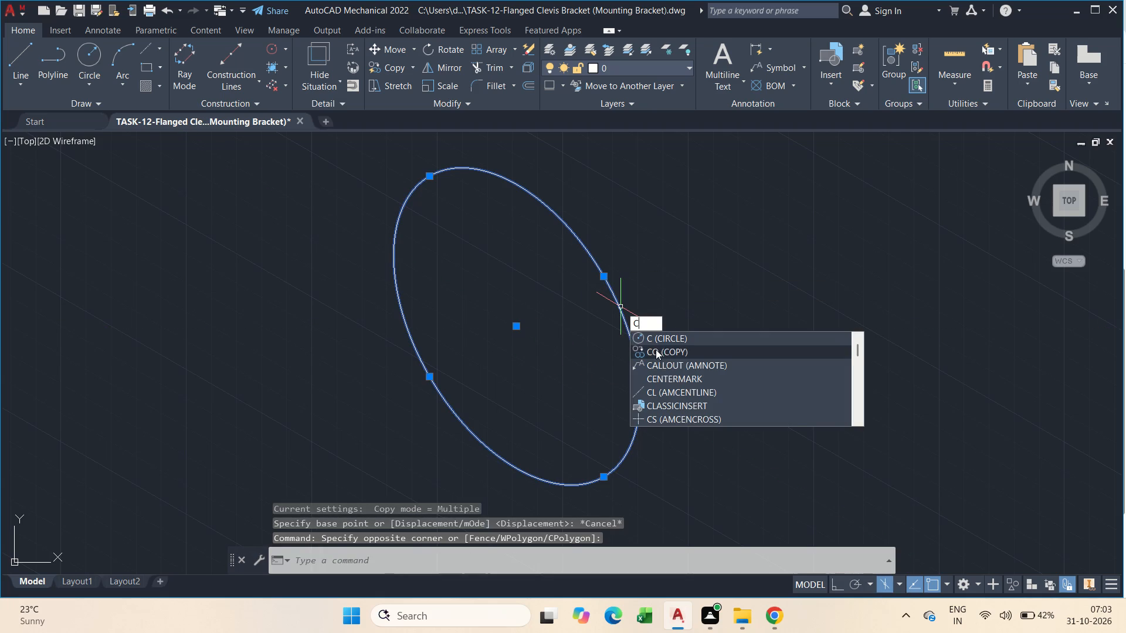
{"action": "left_click", "coordinate": [658, 350]}
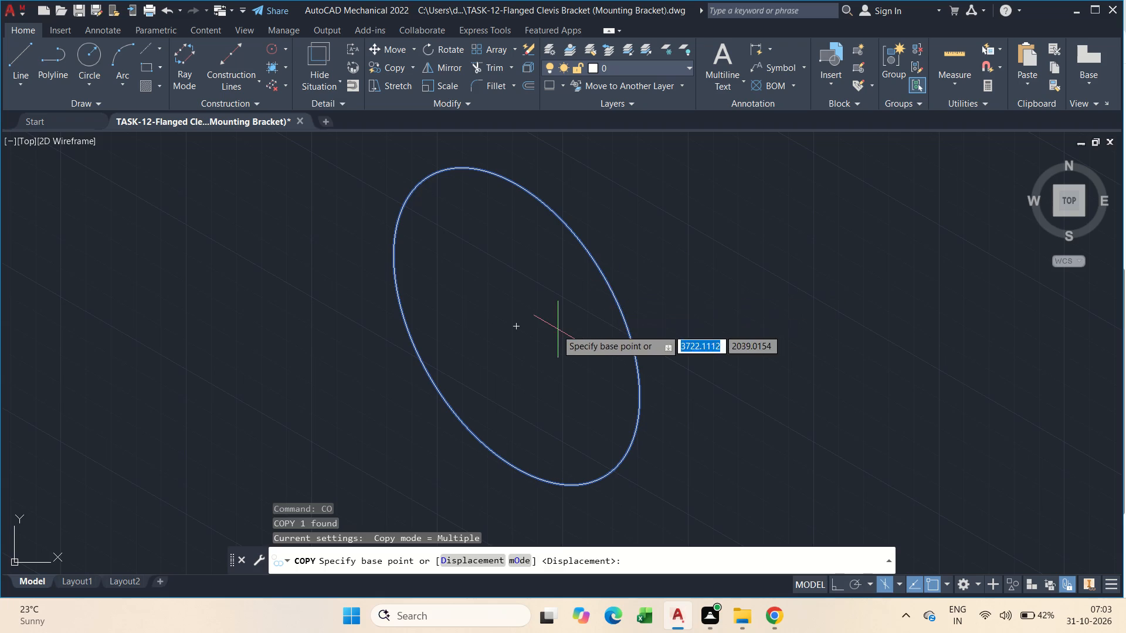
{"action": "left_click", "coordinate": [517, 326]}
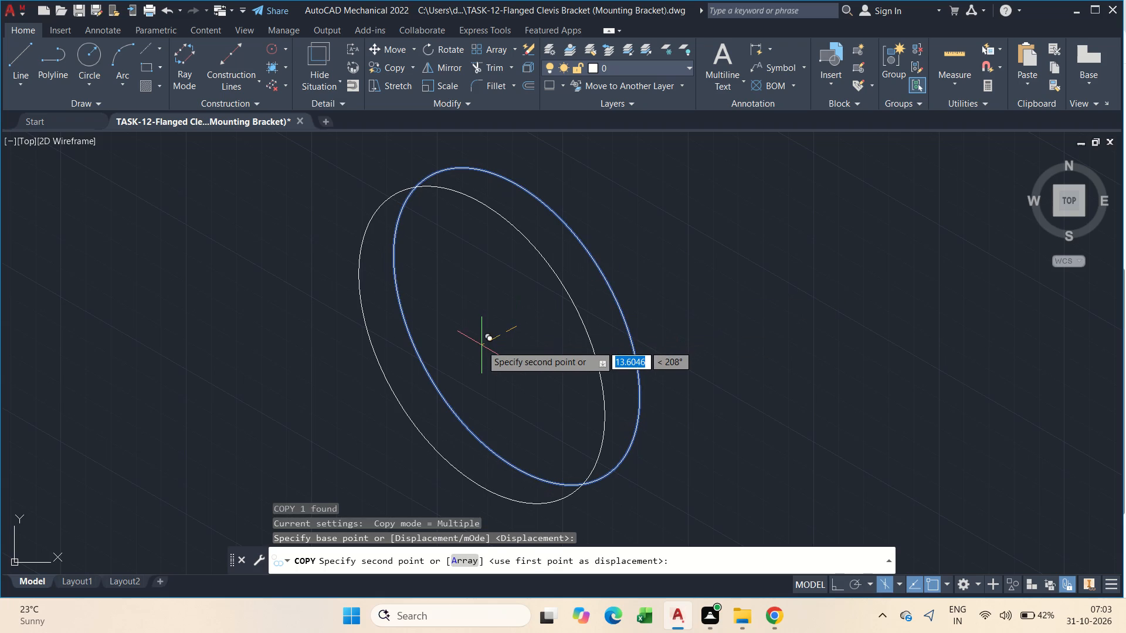
{"action": "type", "text": "15"}
{"action": "key", "text": "Return"}
{"action": "key", "text": "Escape"}
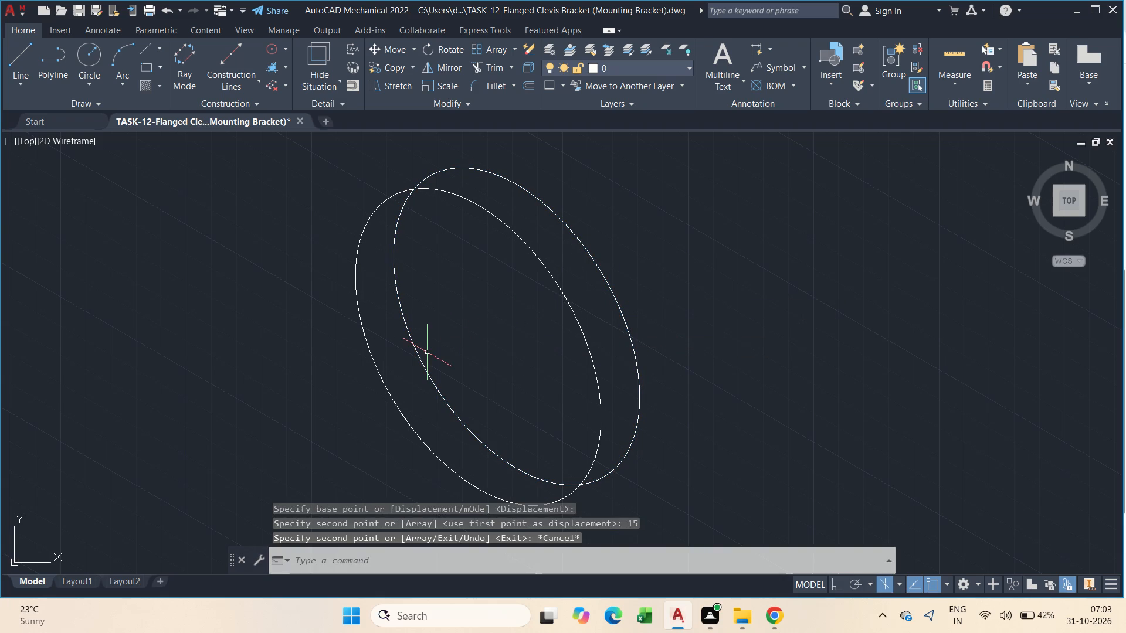
Trim away the hidden part of the rear isocircle that lies inside the front isocircle.
{"action": "type", "text": "tr"}
{"action": "key", "text": "space"}
{"action": "left_click_drag", "start_coordinate": [427, 353], "coordinate": [413, 362]}
{"action": "left_click", "coordinate": [413, 362]}
{"action": "key", "text": "Escape"}
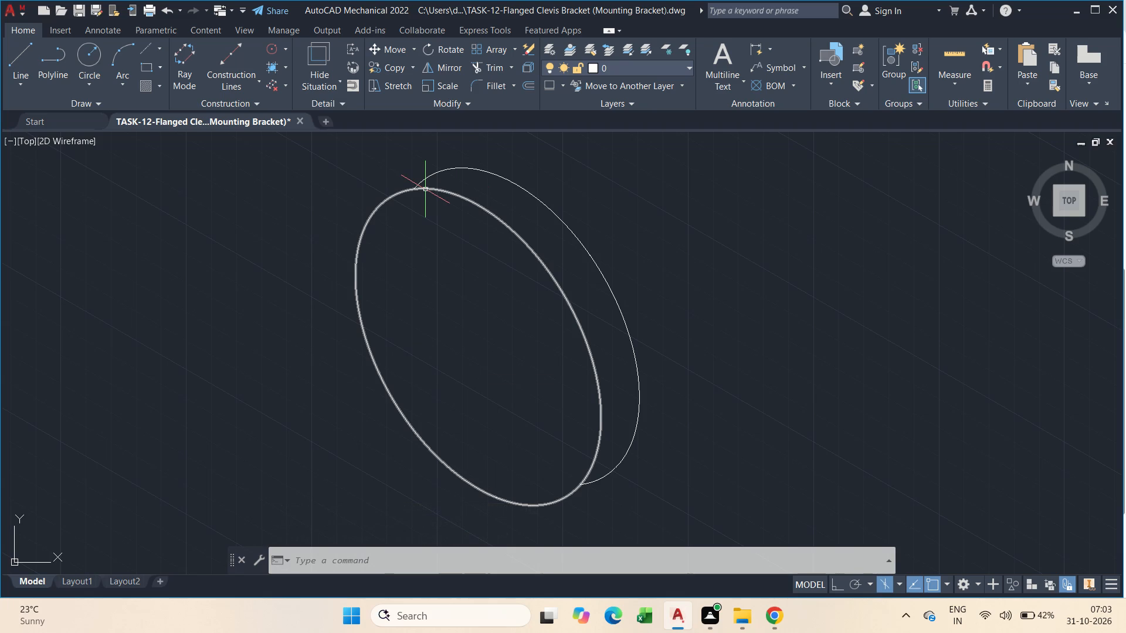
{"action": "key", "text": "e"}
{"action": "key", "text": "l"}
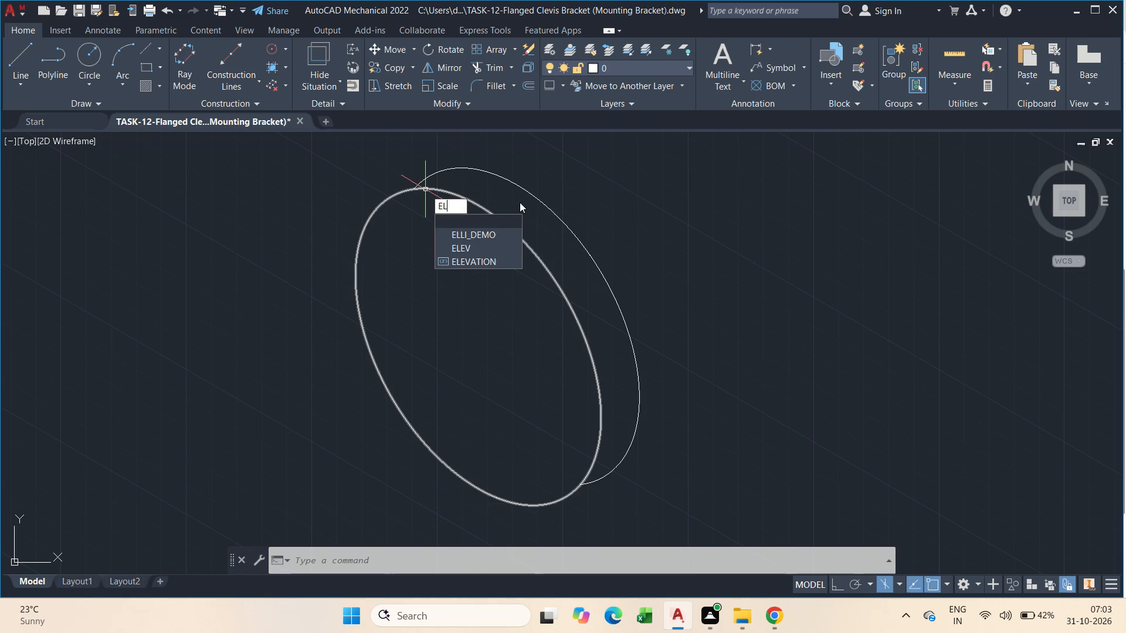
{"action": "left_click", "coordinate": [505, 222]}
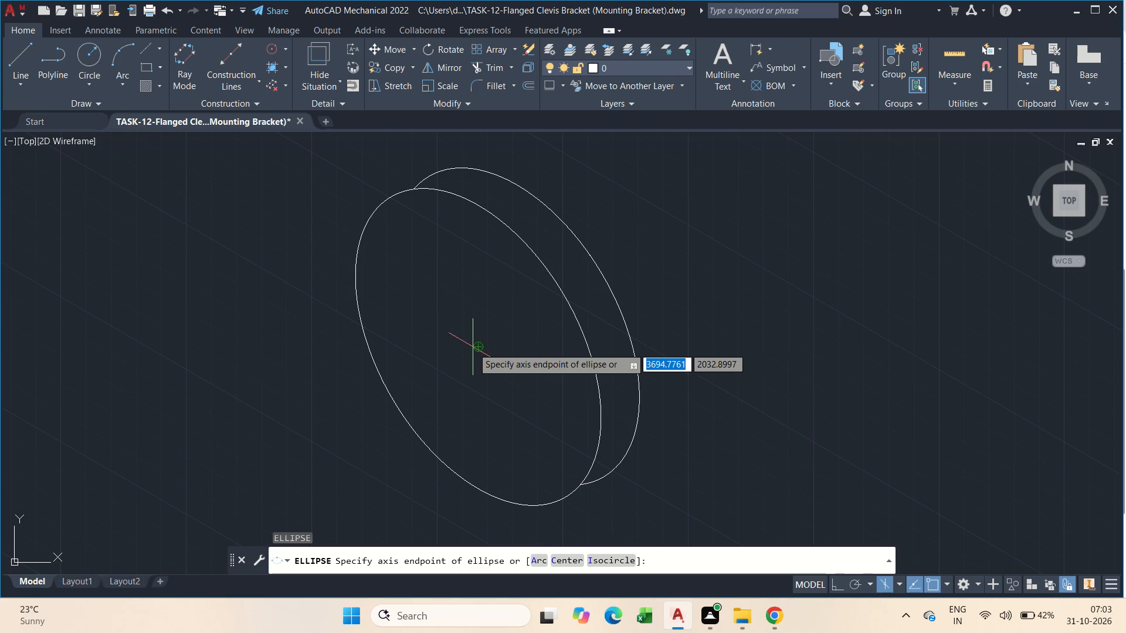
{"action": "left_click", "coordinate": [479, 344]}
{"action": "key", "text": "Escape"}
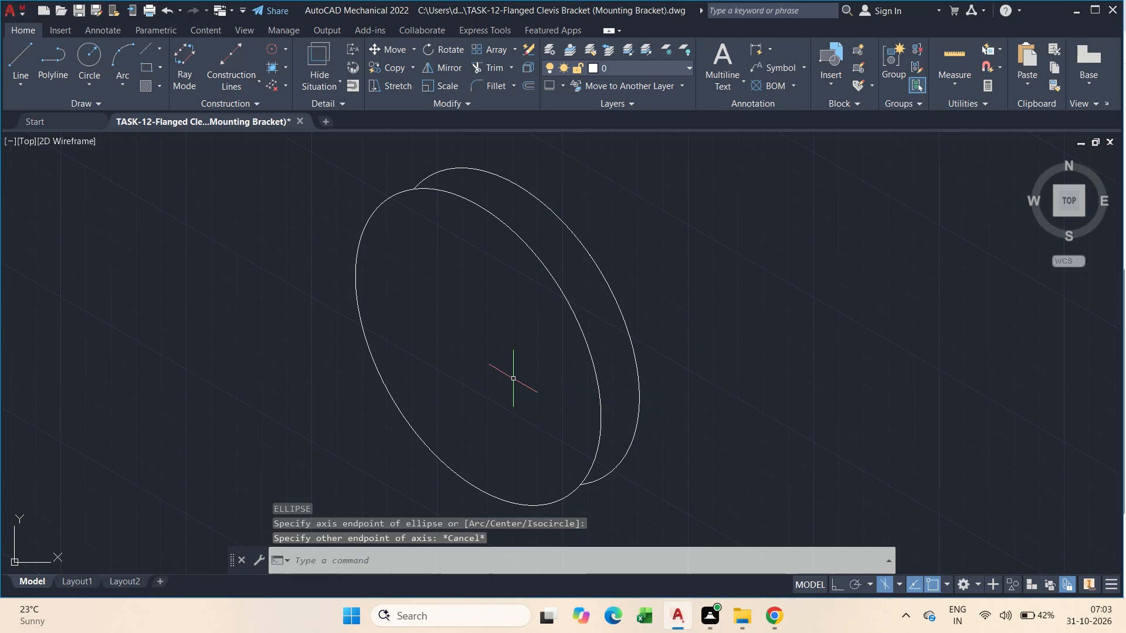
Draw an isocircle with a diameter of 50 centred on the front face of the flange disc.
{"action": "type", "text": "elli"}
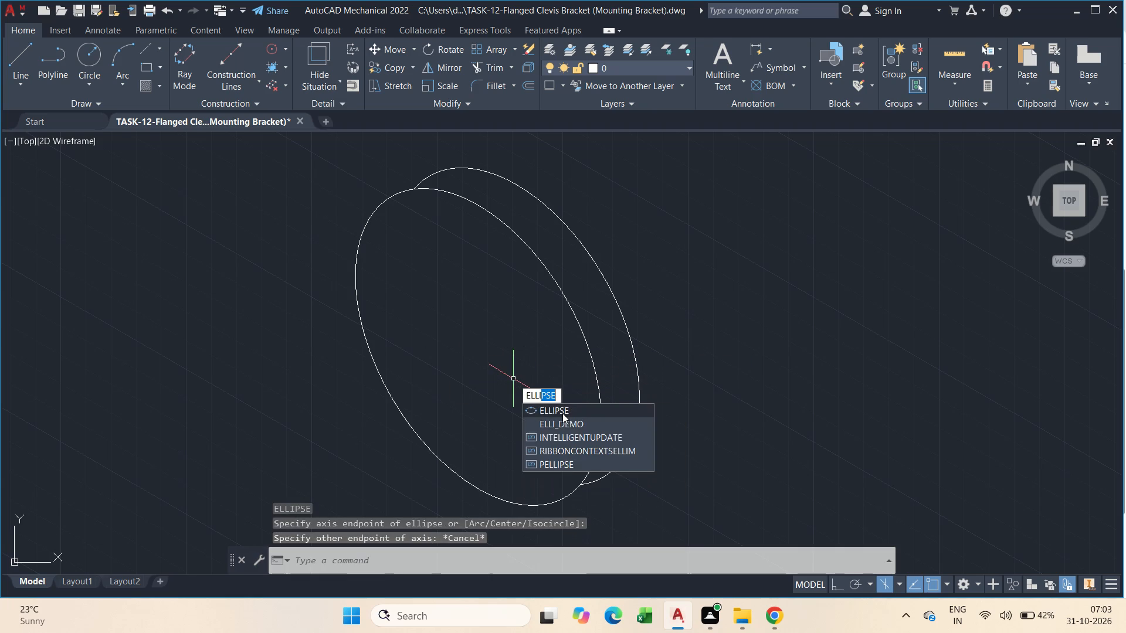
{"action": "left_click", "coordinate": [562, 413]}
{"action": "type", "text": "i"}
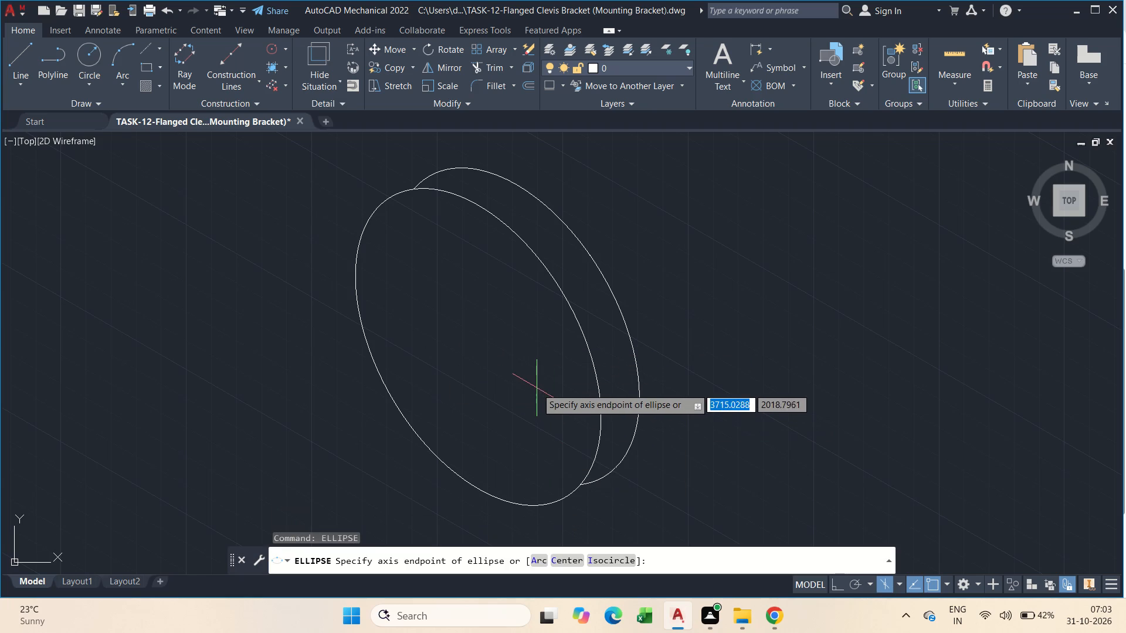
{"action": "key", "text": "space"}
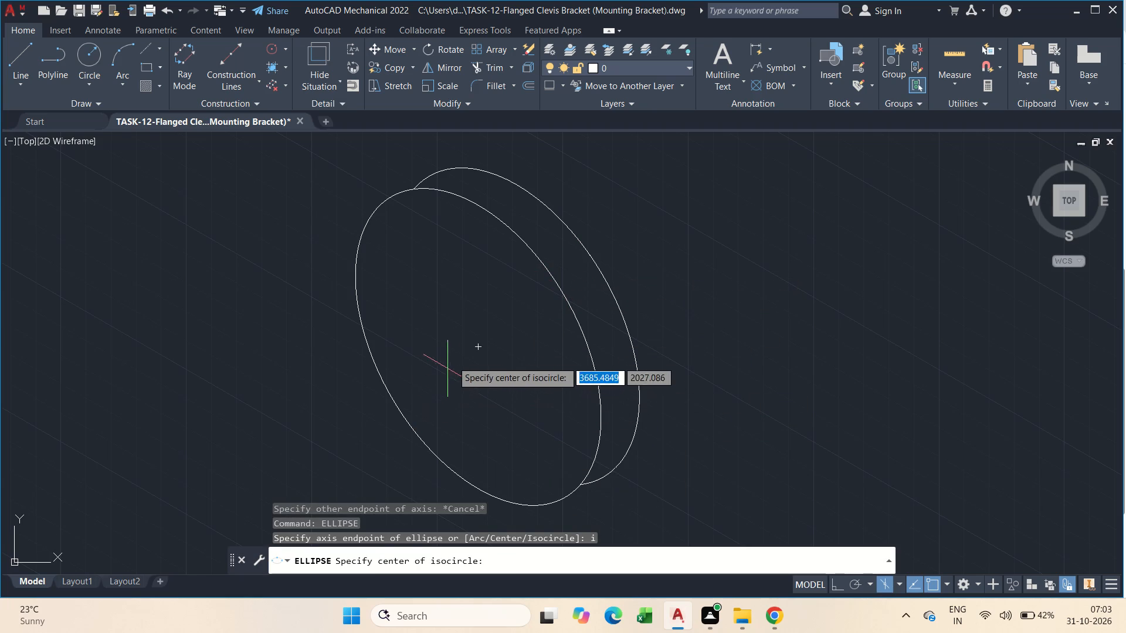
{"action": "left_click_drag", "start_coordinate": [475, 343], "coordinate": [492, 361]}
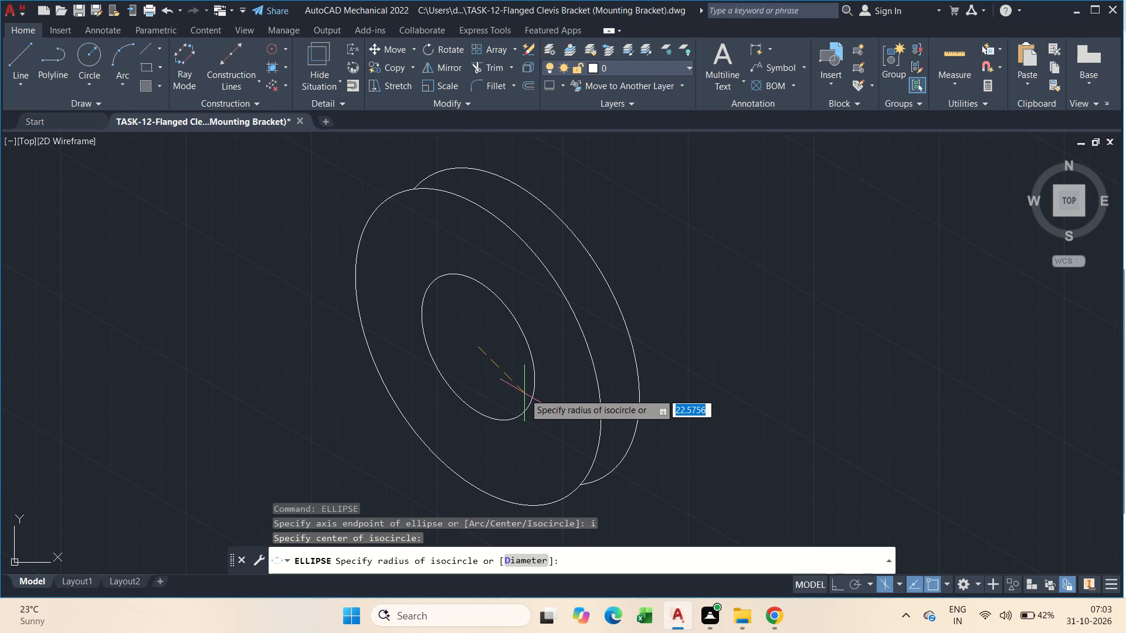
{"action": "type", "text": "d 50"}
{"action": "key", "text": "Return"}
{"action": "key", "text": "Escape"}
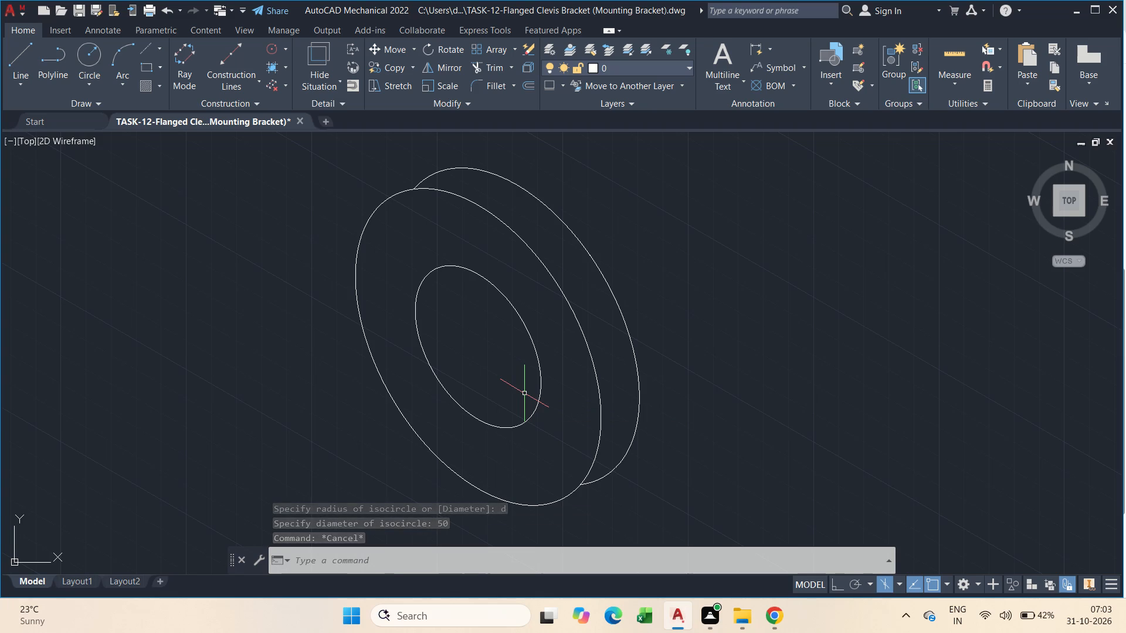
Draw a 90-unit line from the rear isocircle's centre toward the front at 210°, using the right isoplane.
{"action": "scroll", "coordinate": [524, 393], "scroll_direction": "down", "scroll_amount": 1}
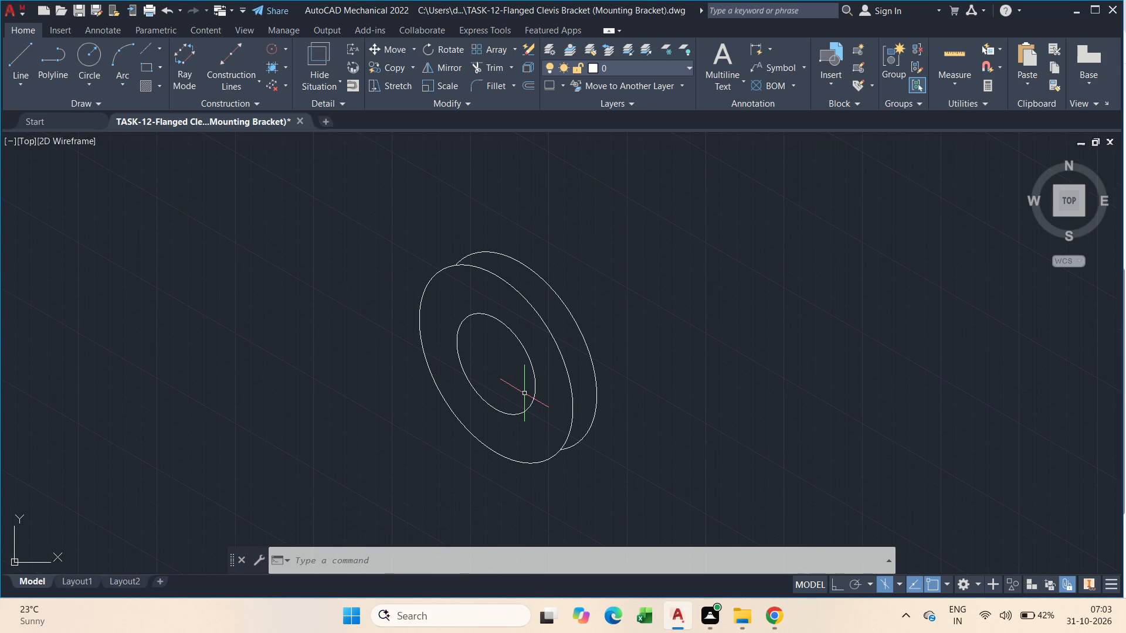
{"action": "key", "text": "Escape"}
{"action": "key", "text": "Escape"}
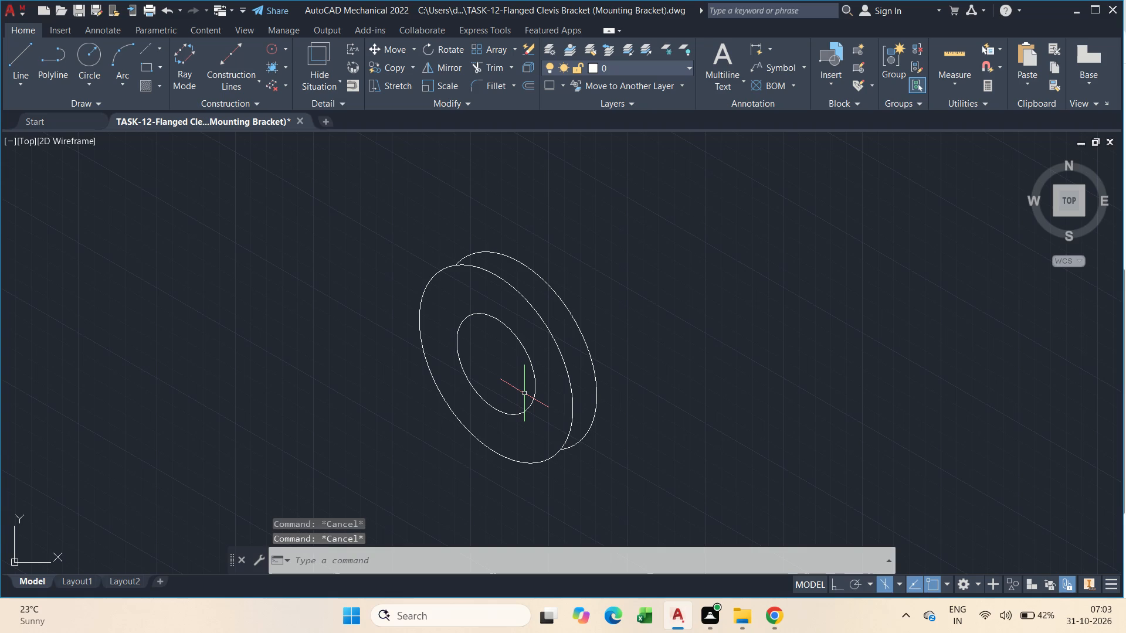
{"action": "type", "text": "l"}
{"action": "key", "text": "space"}
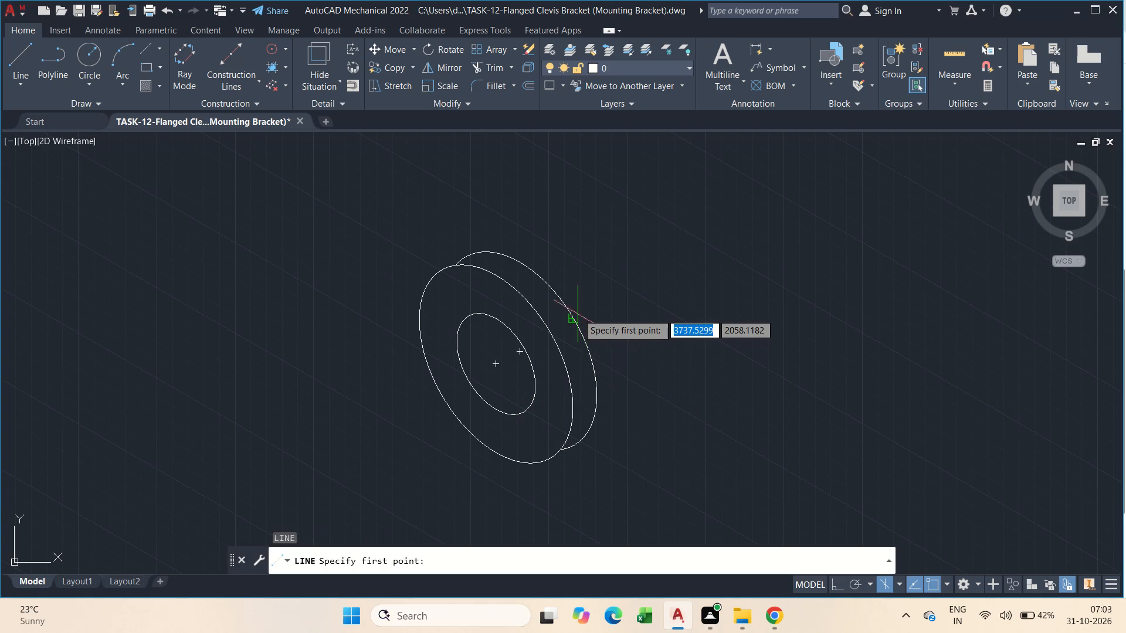
{"action": "left_click", "coordinate": [517, 350]}
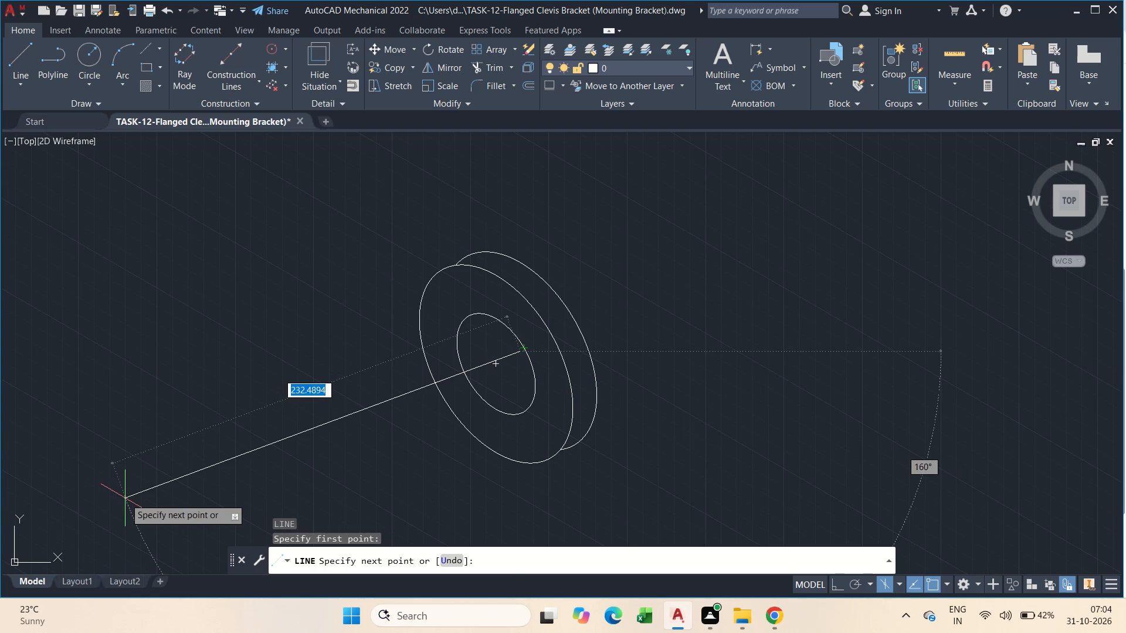
{"action": "key", "text": "F5"}
{"action": "key", "text": "F5"}
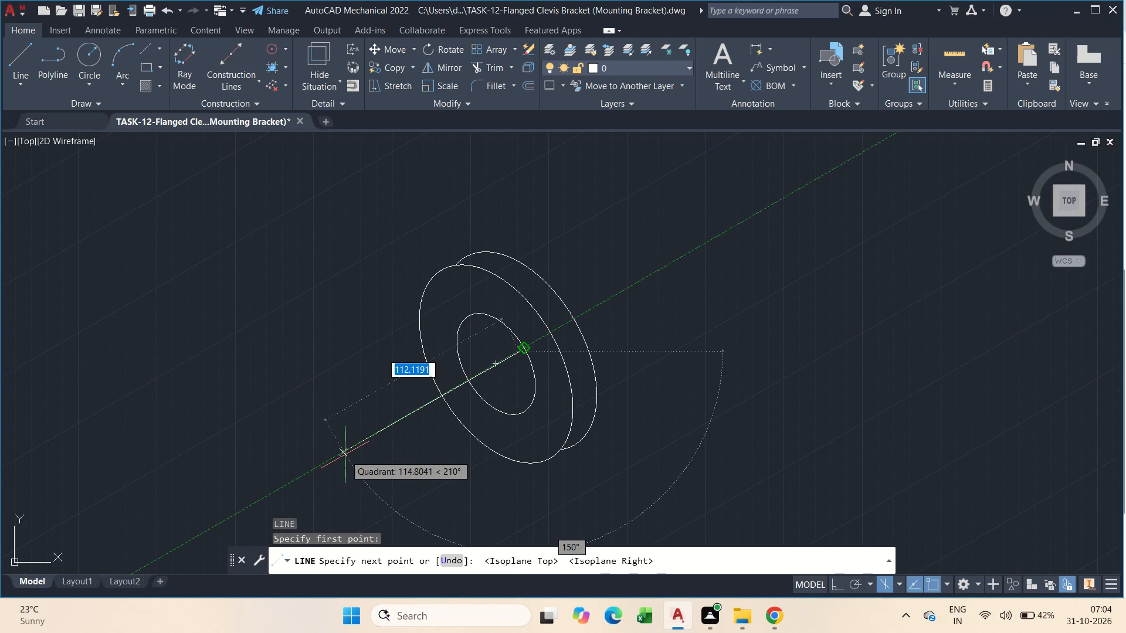
{"action": "type", "text": "90"}
{"action": "key", "text": "Return"}
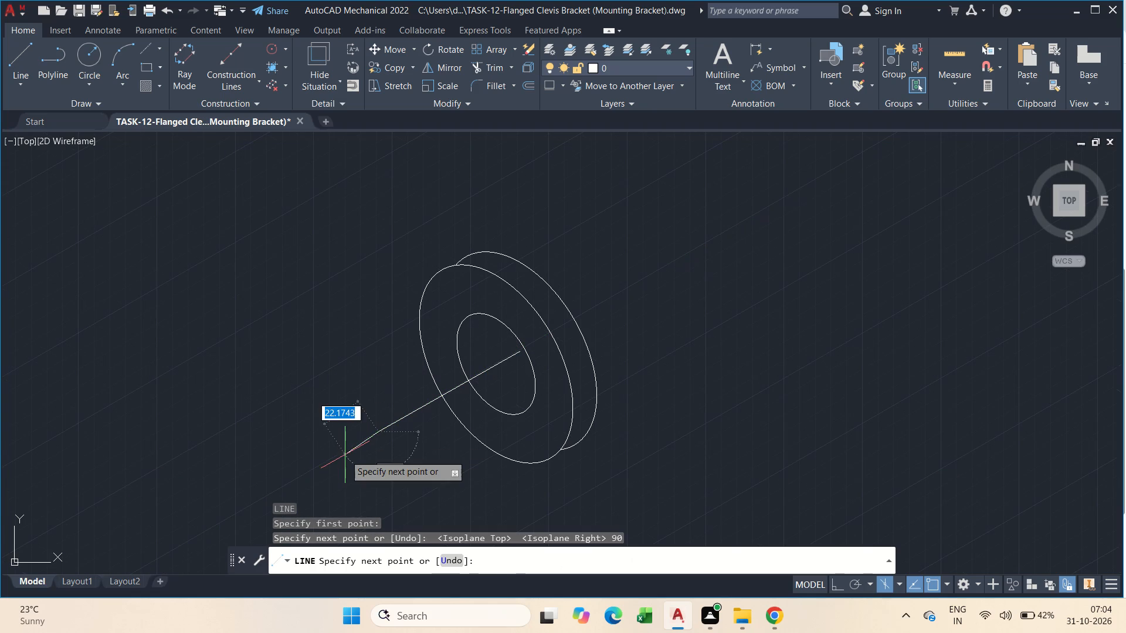
{"action": "key", "text": "Escape"}
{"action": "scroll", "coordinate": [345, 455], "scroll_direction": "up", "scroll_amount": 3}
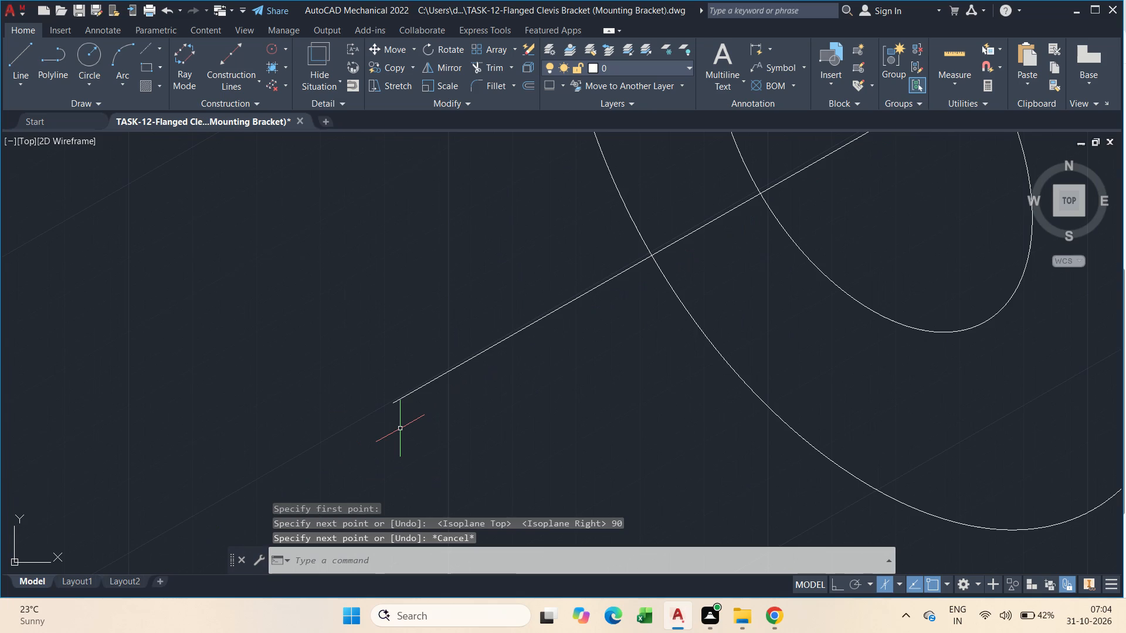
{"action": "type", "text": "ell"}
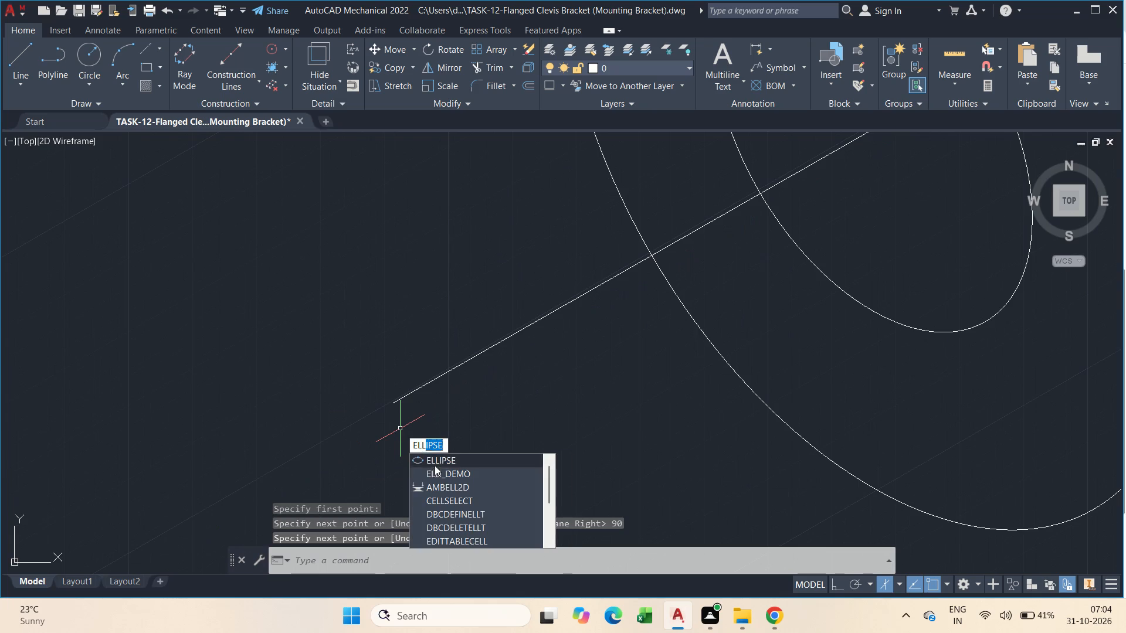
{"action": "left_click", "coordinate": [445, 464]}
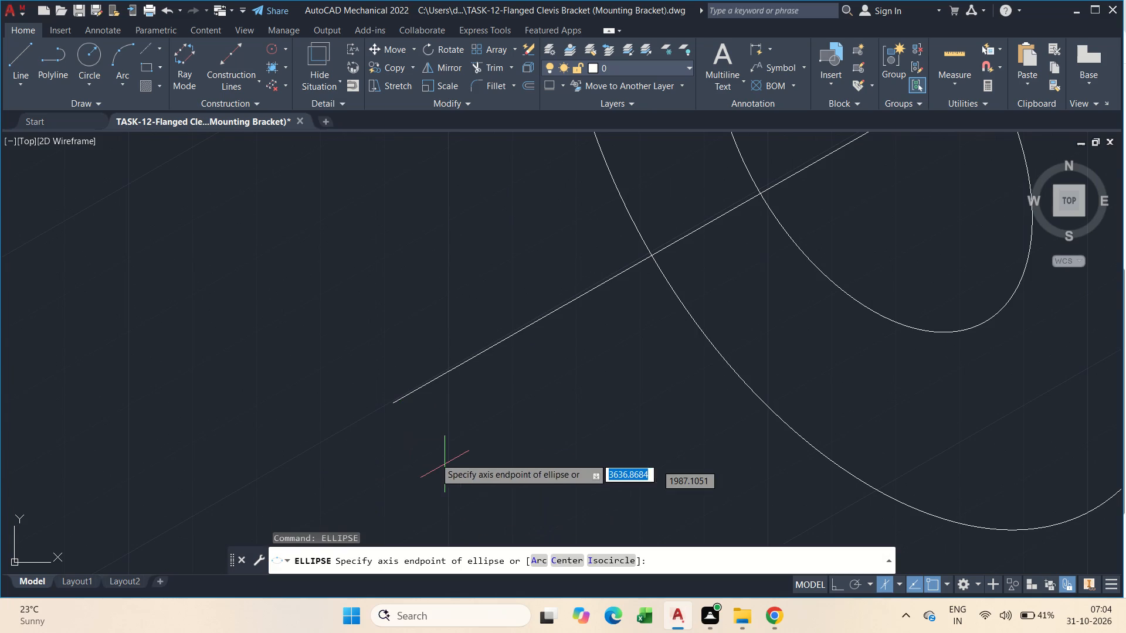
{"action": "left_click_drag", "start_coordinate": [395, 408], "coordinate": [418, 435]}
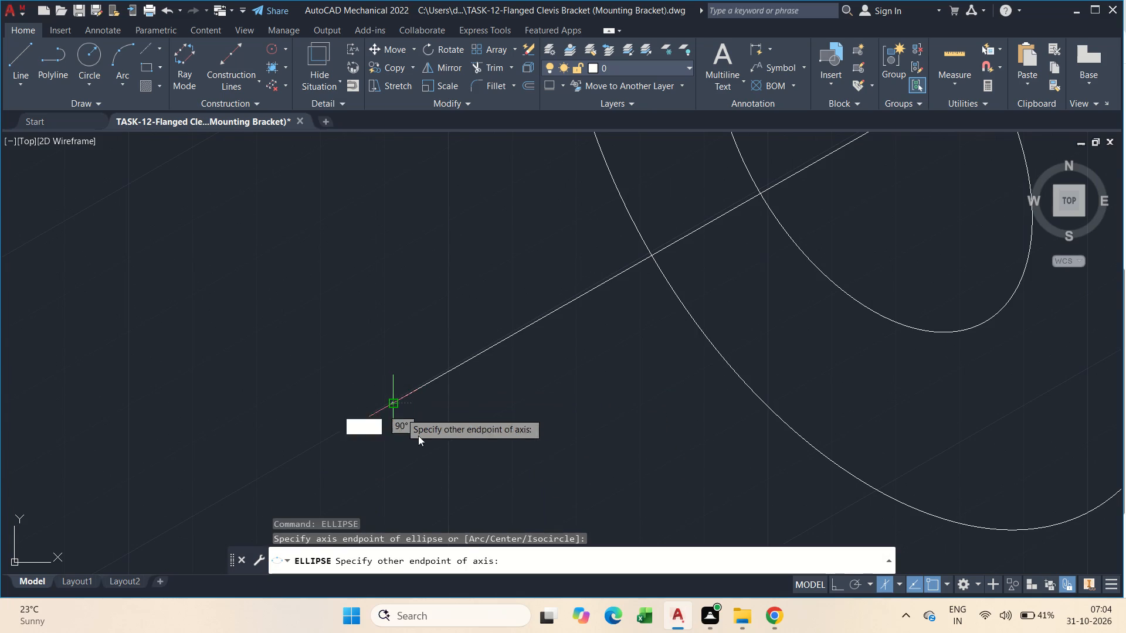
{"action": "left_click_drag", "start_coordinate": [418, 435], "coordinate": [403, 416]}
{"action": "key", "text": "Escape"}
Draw an isocircle with a diameter of 26 on the left isoplane, centred on the front end of the 90-unit axis line.
{"action": "type", "text": "elli"}
{"action": "left_click", "coordinate": [473, 506]}
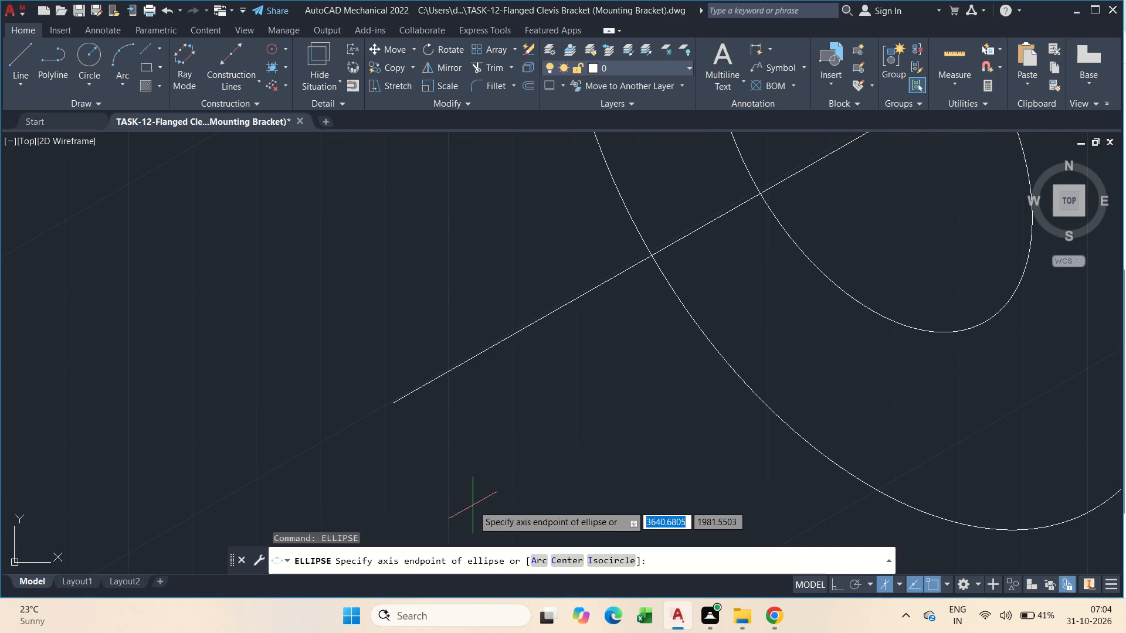
{"action": "left_click", "coordinate": [609, 562]}
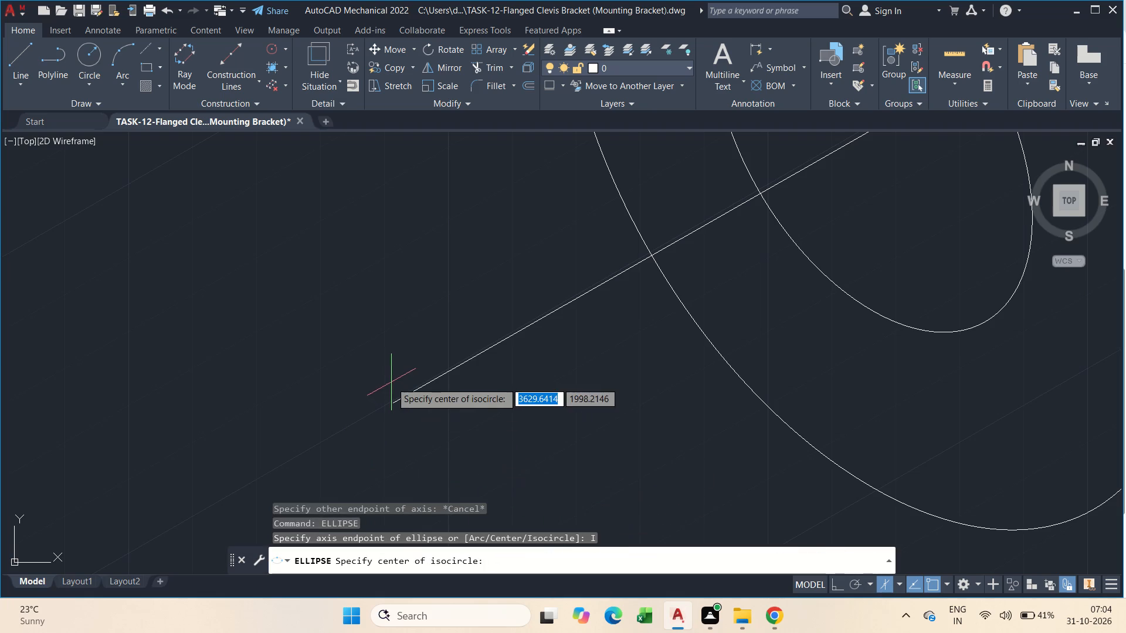
{"action": "left_click_drag", "start_coordinate": [396, 401], "coordinate": [404, 406]}
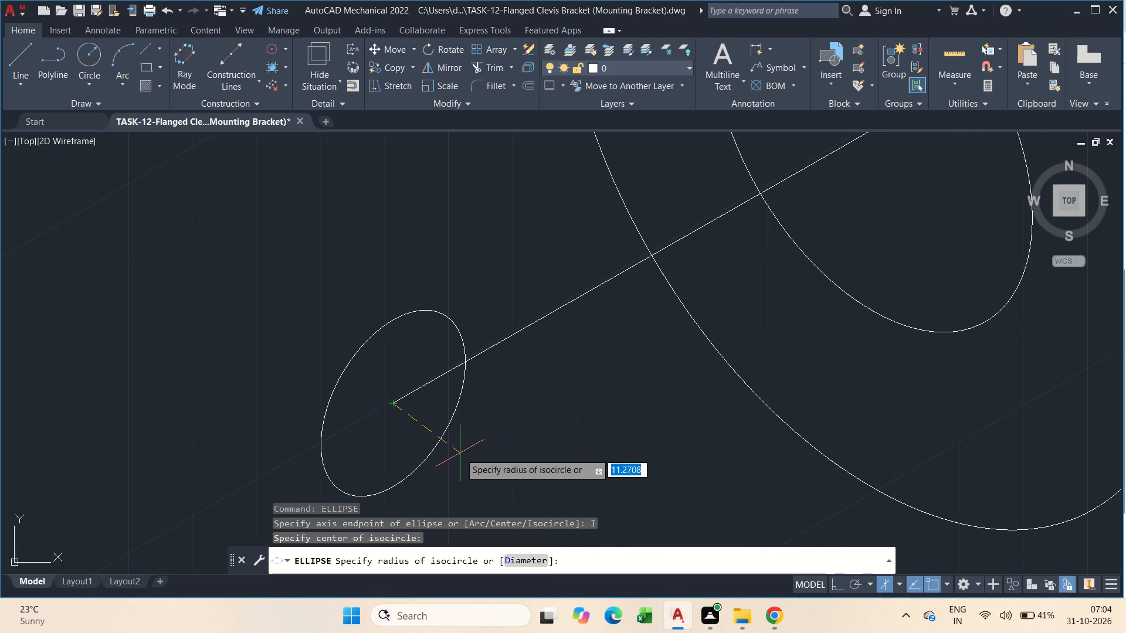
{"action": "key", "text": "F5"}
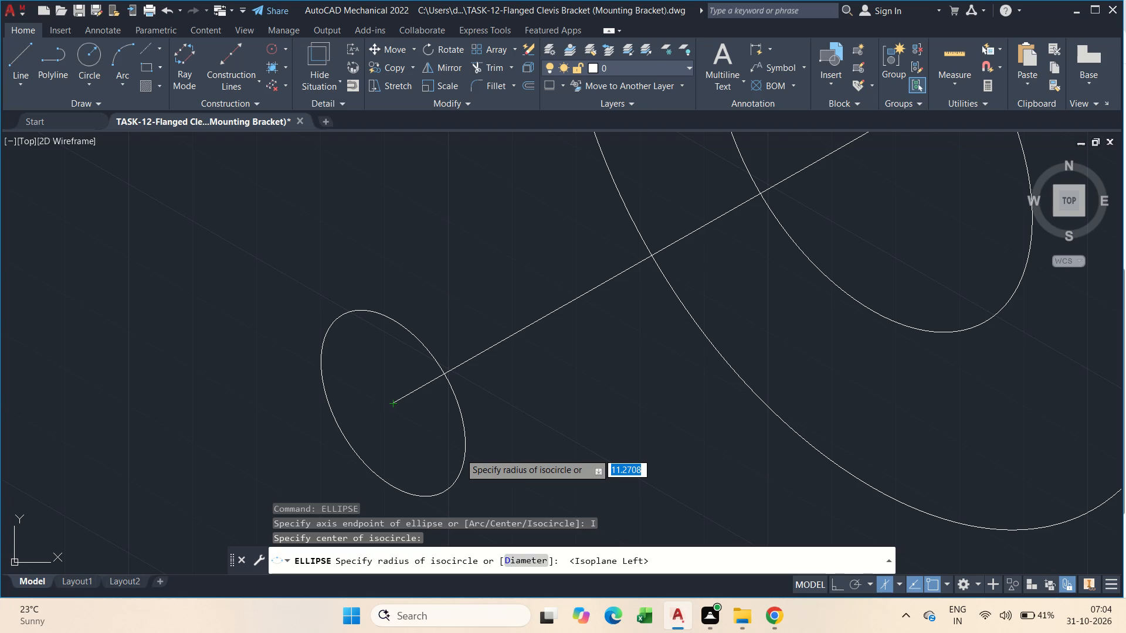
{"action": "type", "text": "d"}
{"action": "key", "text": "space"}
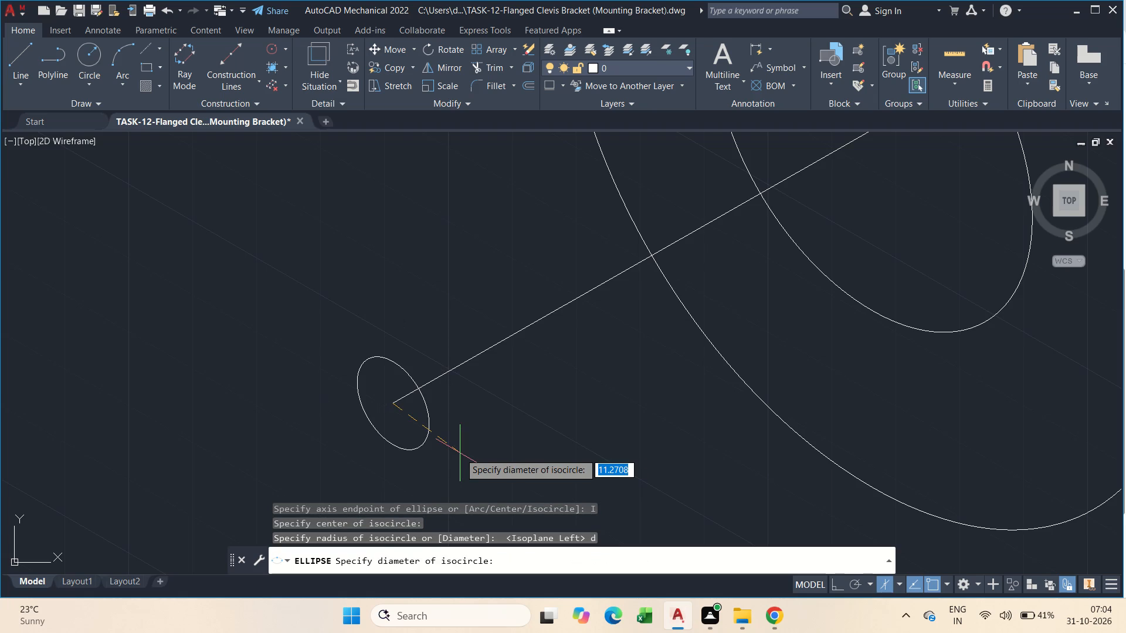
{"action": "type", "text": "26"}
{"action": "key", "text": "Return"}
{"action": "key", "text": "Escape"}
Draw a 50-unit line straight up at 90° from the centre of the 26-diameter isocircle.
{"action": "scroll", "coordinate": [460, 453], "scroll_direction": "down", "scroll_amount": 1}
{"action": "middle_click_drag", "start_coordinate": [460, 453], "coordinate": [463, 397]}
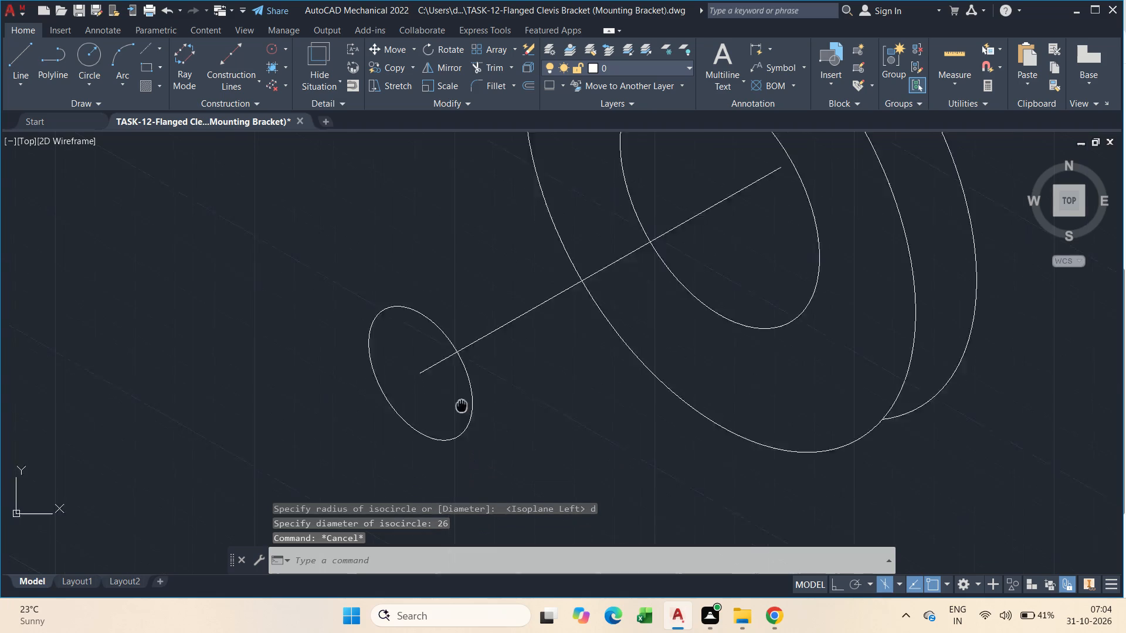
{"action": "middle_click_drag", "start_coordinate": [463, 397], "coordinate": [473, 328]}
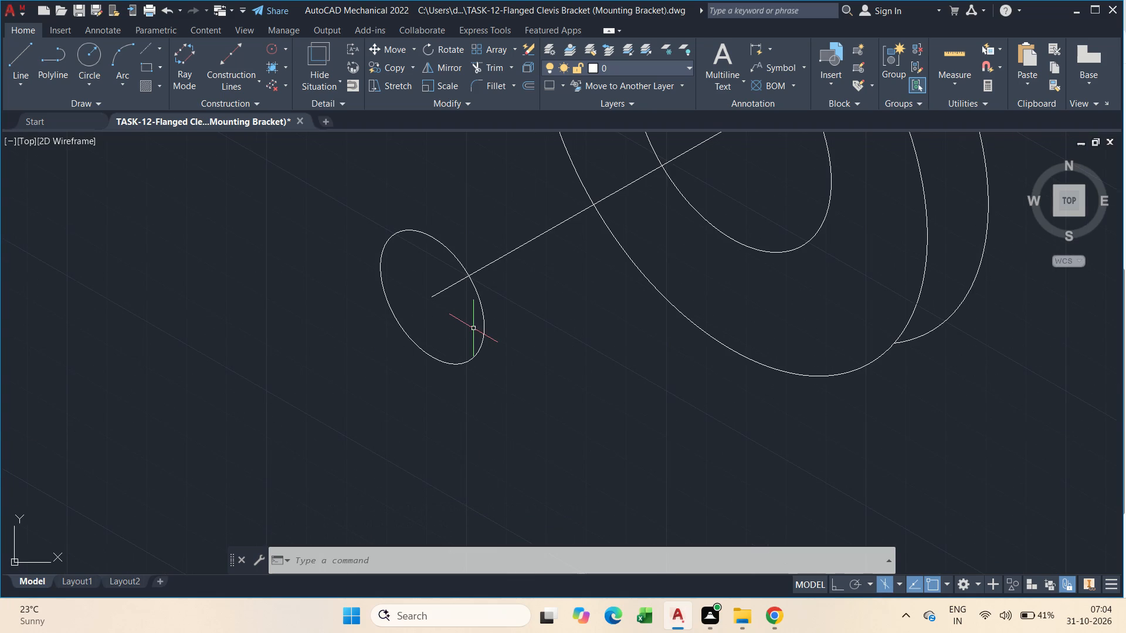
{"action": "key", "text": "Escape"}
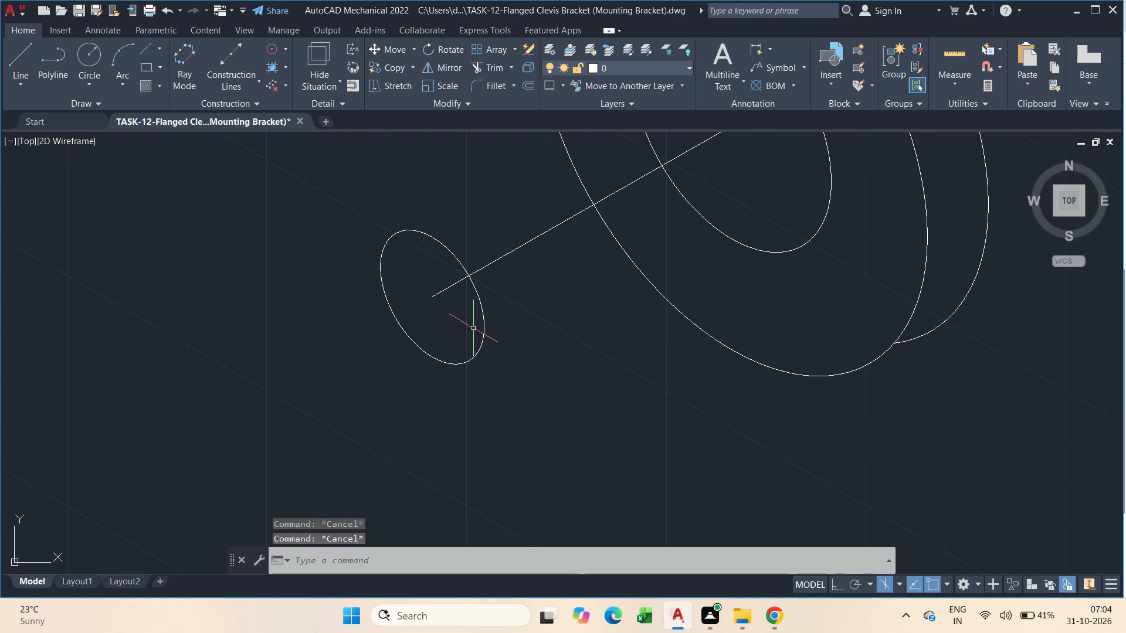
{"action": "type", "text": "l"}
{"action": "key", "text": "space"}
{"action": "left_click_drag", "start_coordinate": [433, 297], "coordinate": [433, 290]}
{"action": "middle_click_drag", "start_coordinate": [436, 214], "coordinate": [445, 461]}
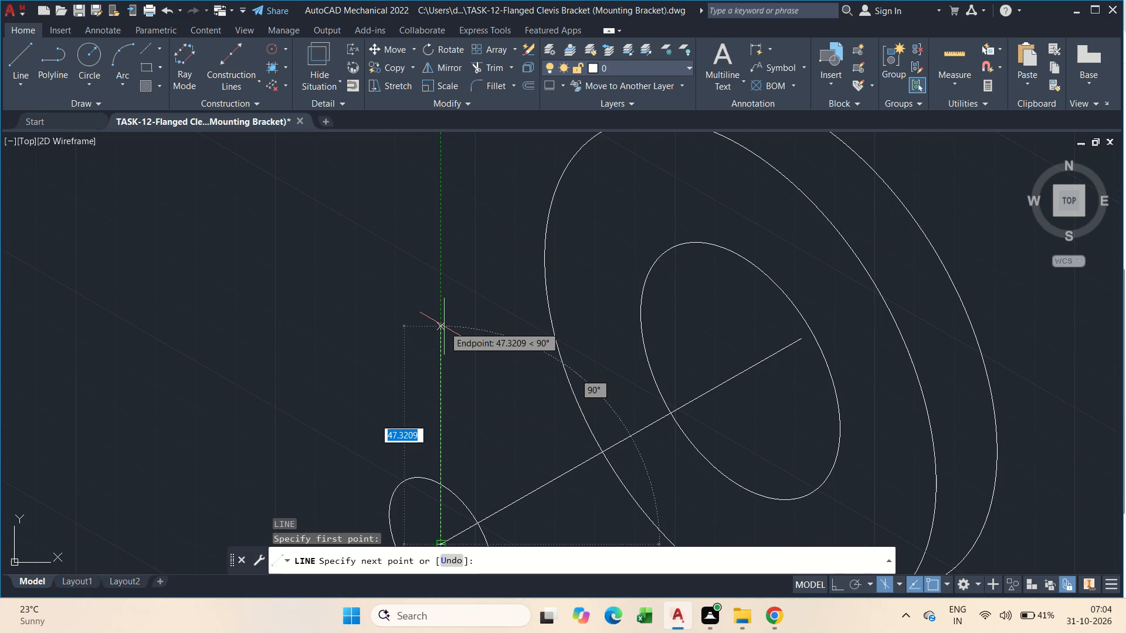
{"action": "type", "text": "50"}
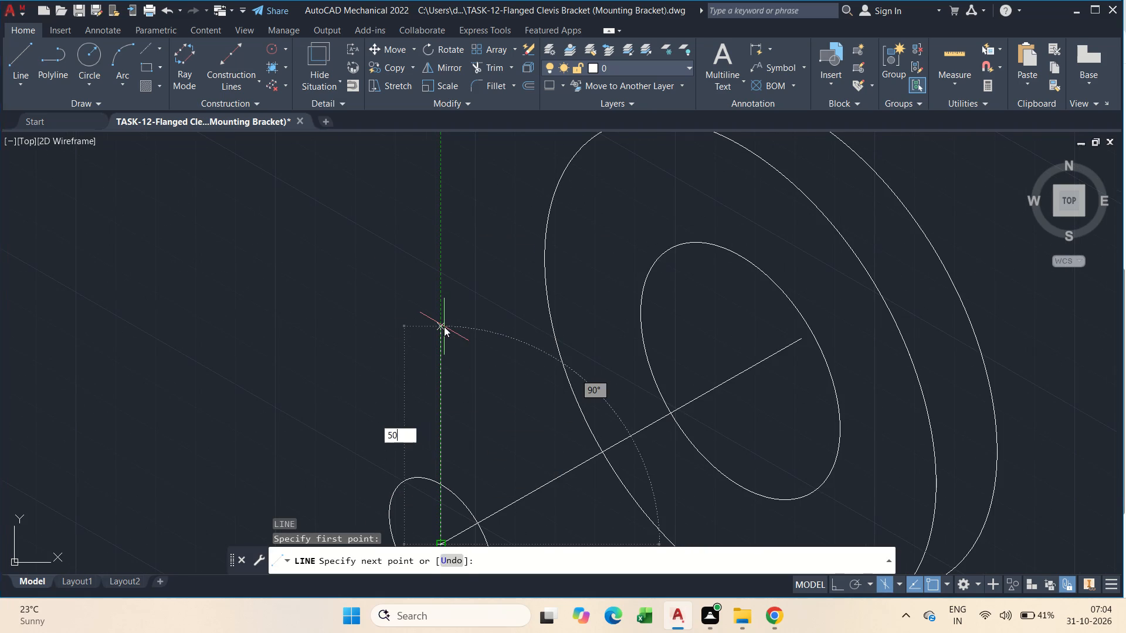
{"action": "key", "text": "Return"}
{"action": "key", "text": "Escape"}
Draw an isocircle with a diameter of 12 centred on the upper end of the 50-unit vertical line.
{"action": "type", "text": "el"}
{"action": "left_click", "coordinate": [487, 359]}
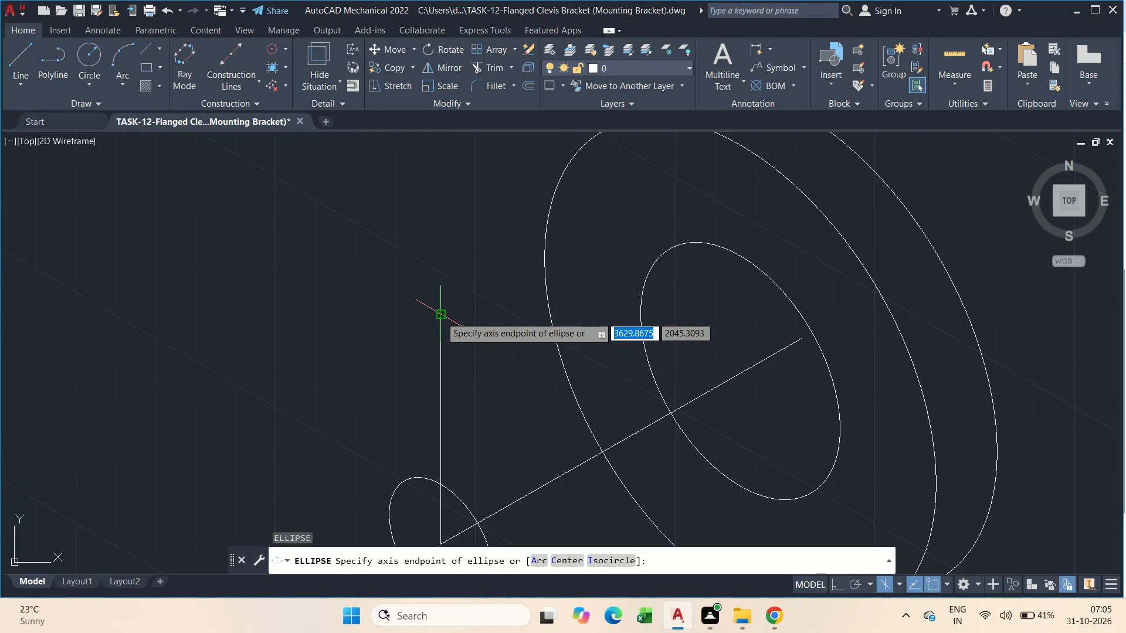
{"action": "left_click", "coordinate": [608, 563]}
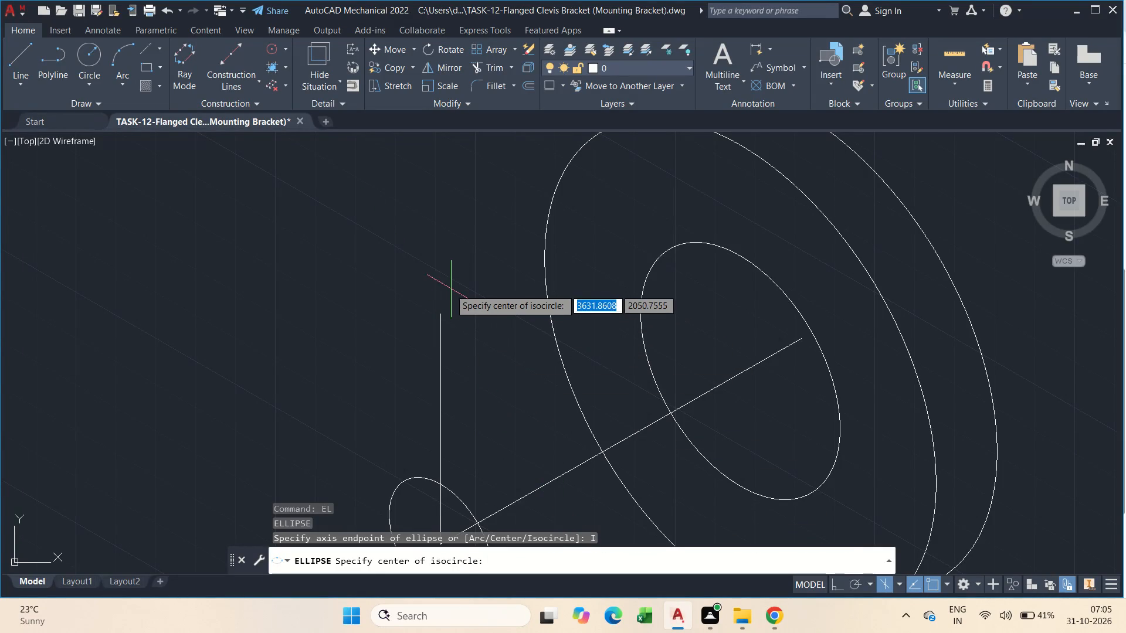
{"action": "left_click", "coordinate": [440, 314]}
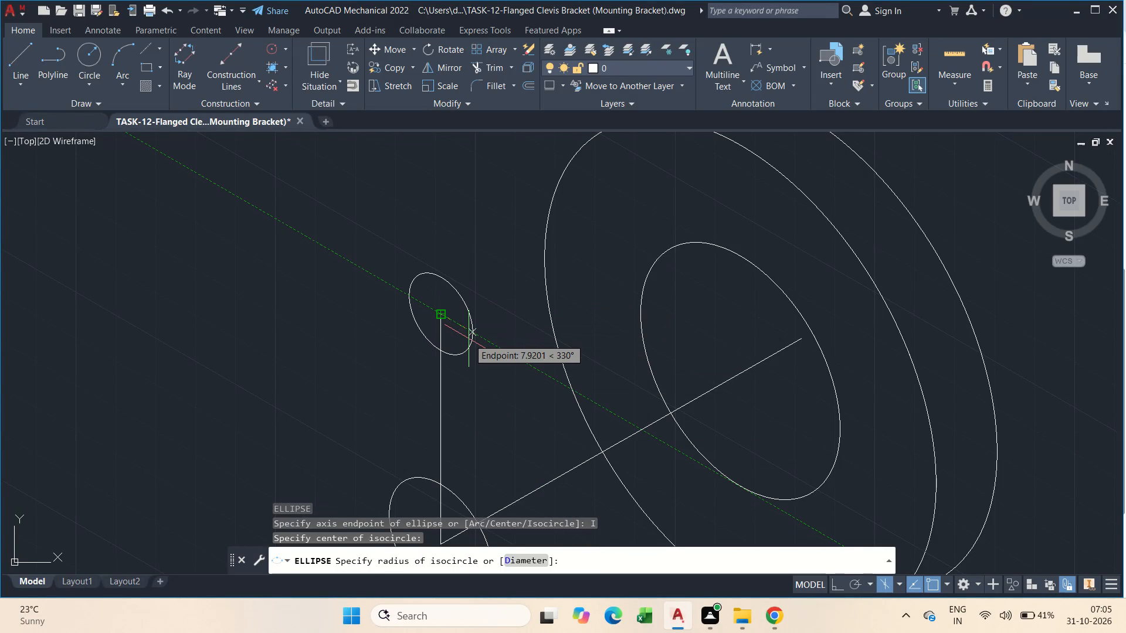
{"action": "type", "text": "d"}
{"action": "key", "text": "space"}
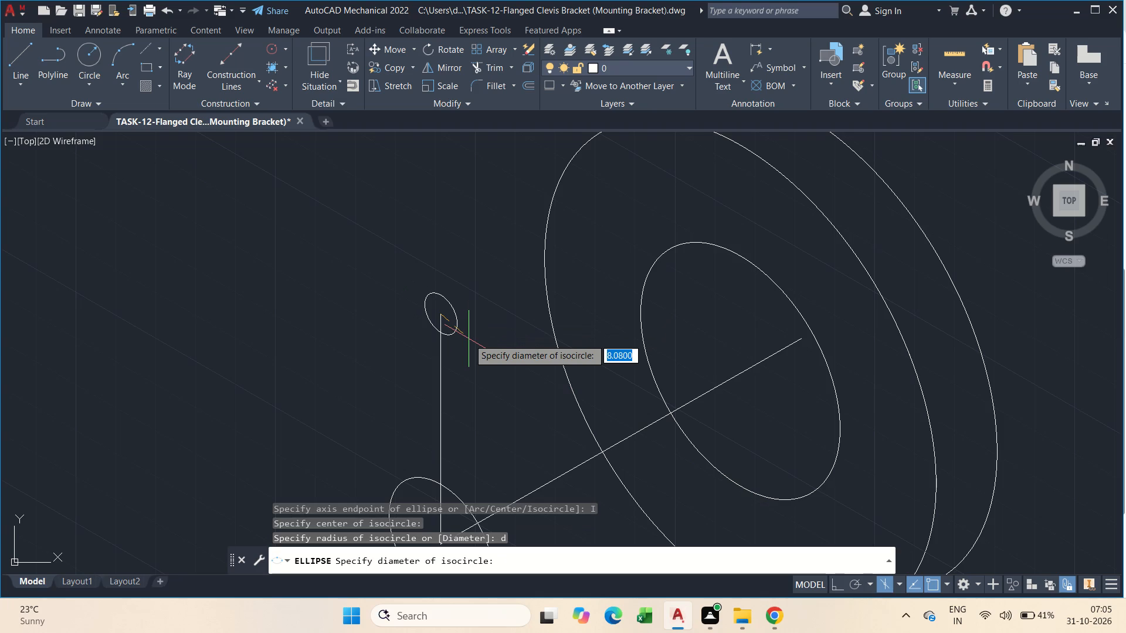
{"action": "type", "text": "12"}
{"action": "key", "text": "Return"}
{"action": "key", "text": "Escape"}
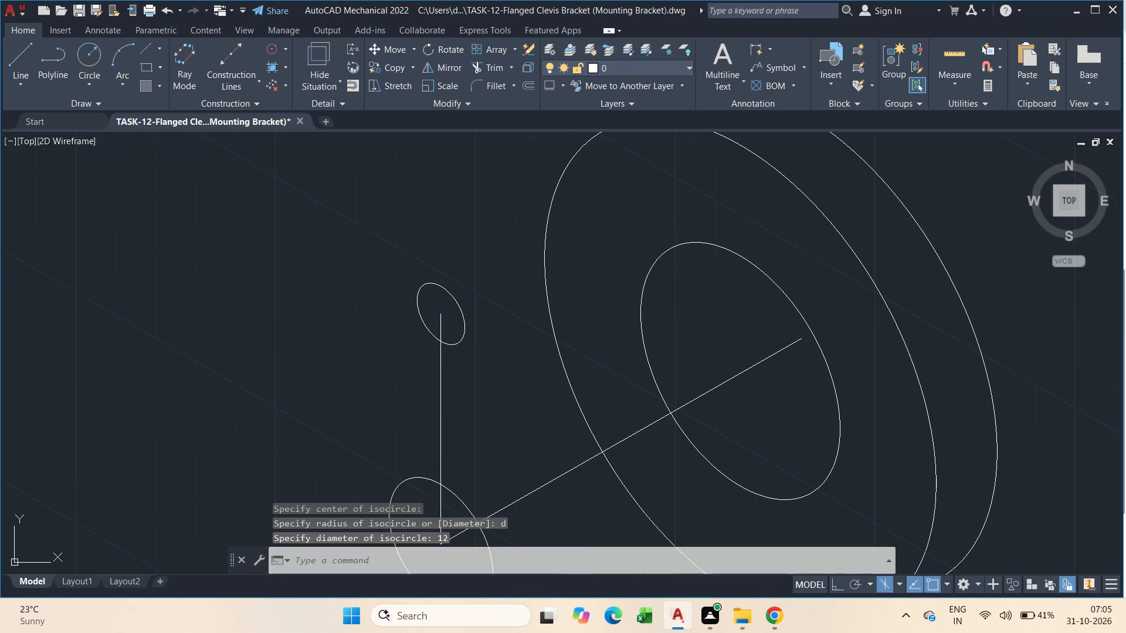
Draw an isocircle with a radius of 15 concentric with the 12-diameter isocircle.
{"action": "type", "text": "el"}
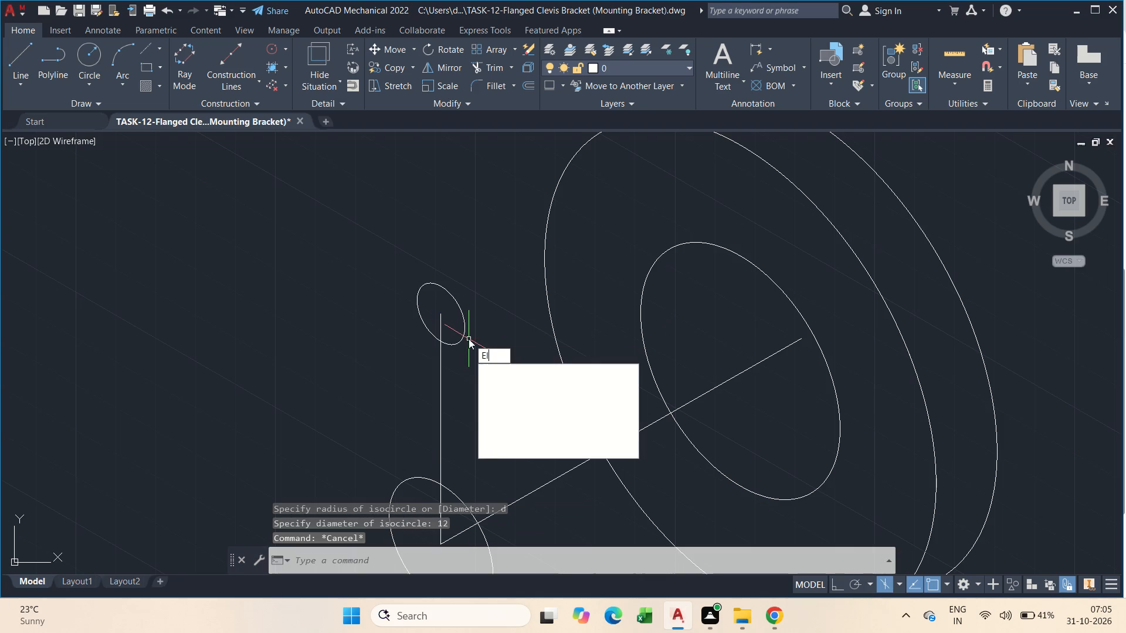
{"action": "left_click", "coordinate": [514, 370]}
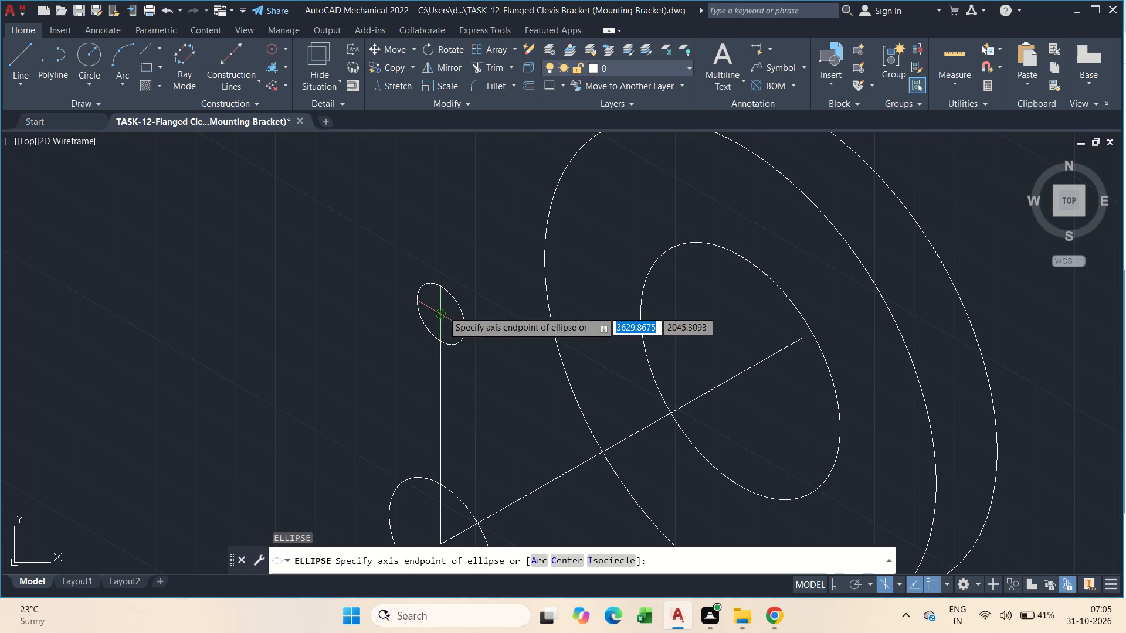
{"action": "left_click", "coordinate": [618, 571]}
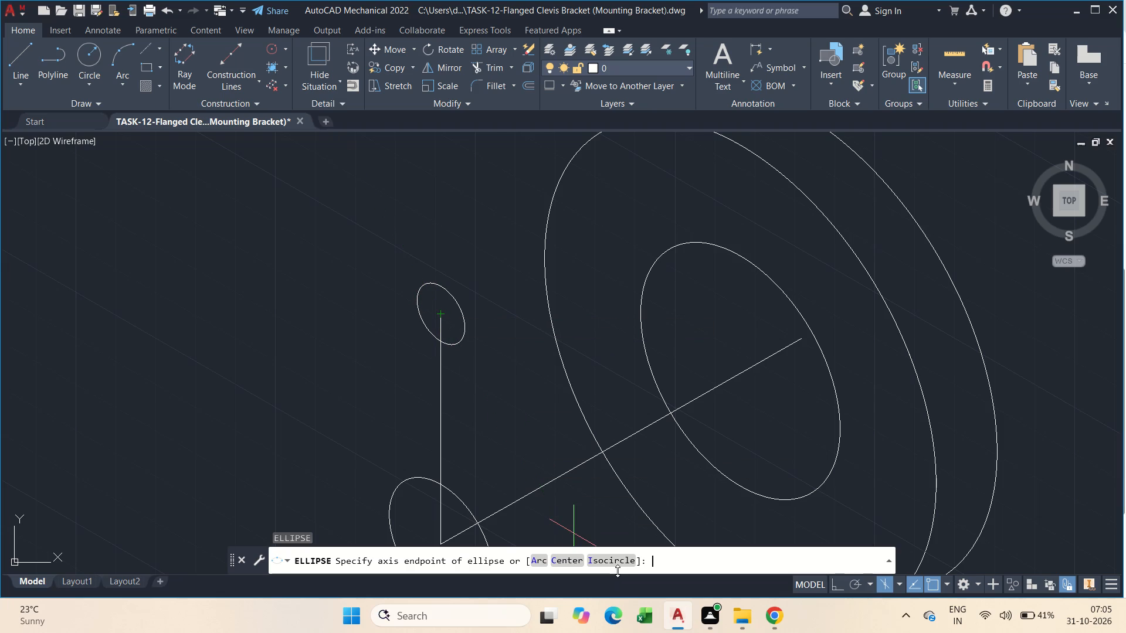
{"action": "left_click", "coordinate": [612, 560]}
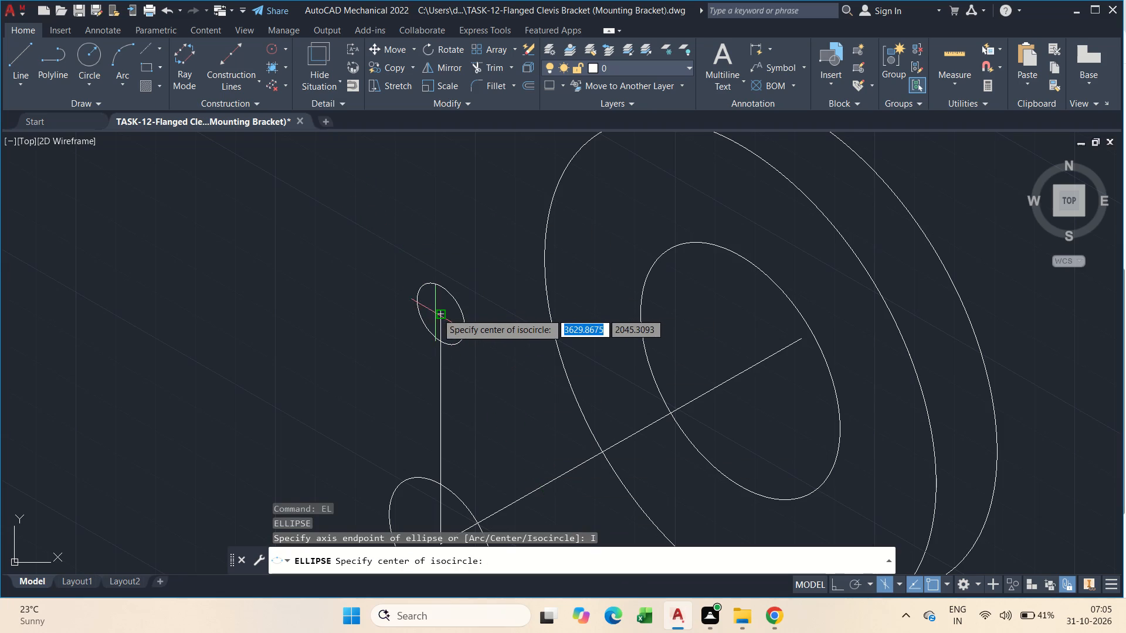
{"action": "left_click", "coordinate": [439, 313]}
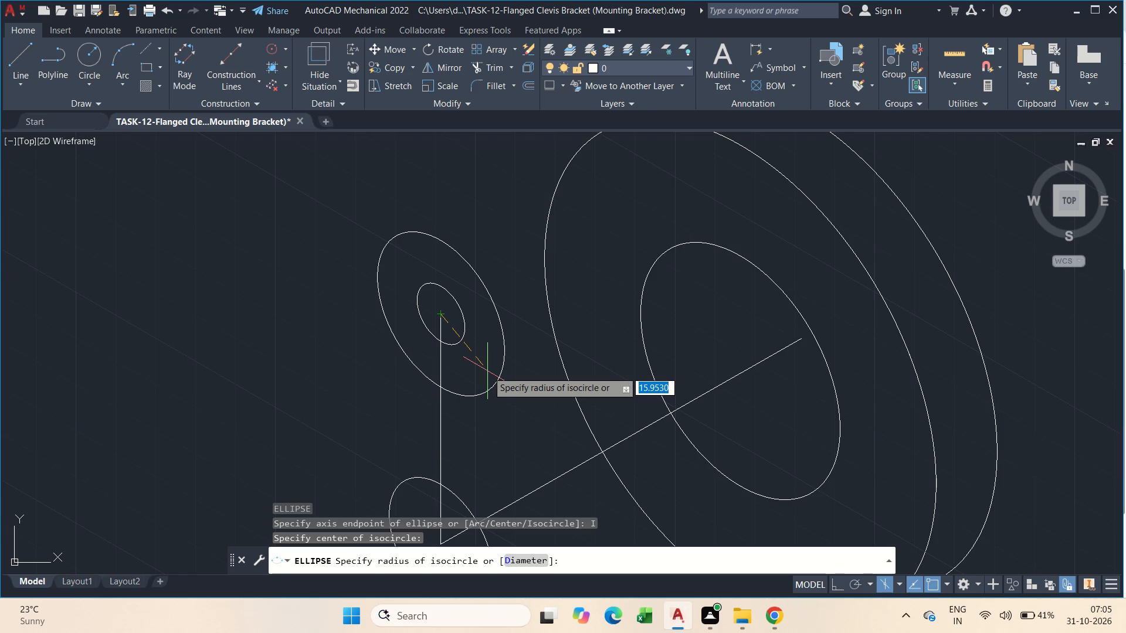
{"action": "type", "text": "15"}
{"action": "key", "text": "Return"}
{"action": "key", "text": "Escape"}
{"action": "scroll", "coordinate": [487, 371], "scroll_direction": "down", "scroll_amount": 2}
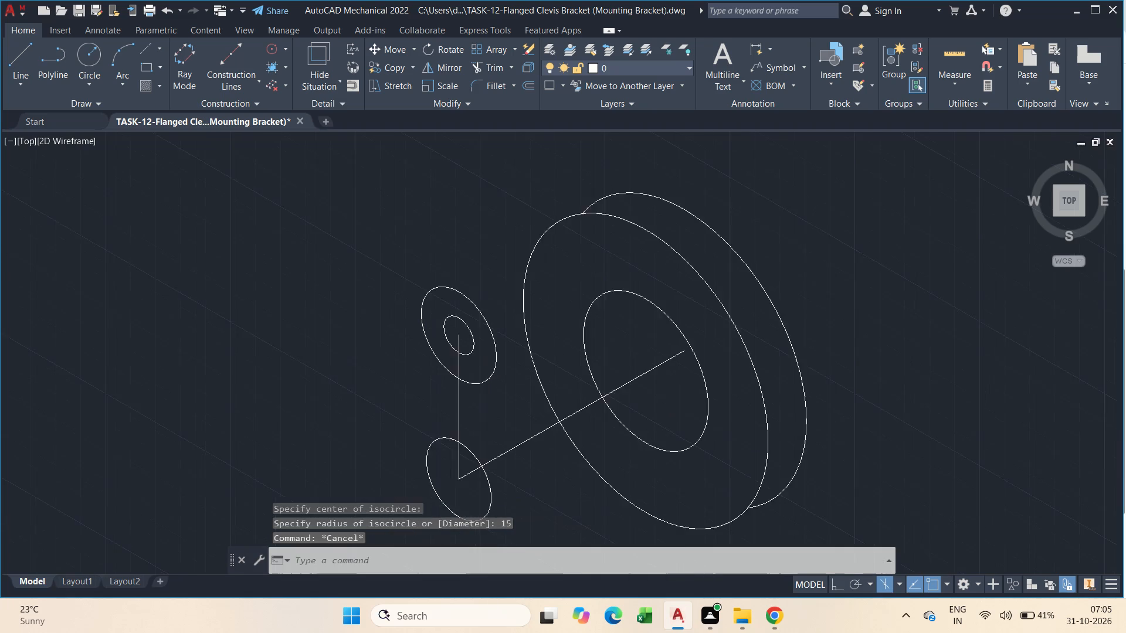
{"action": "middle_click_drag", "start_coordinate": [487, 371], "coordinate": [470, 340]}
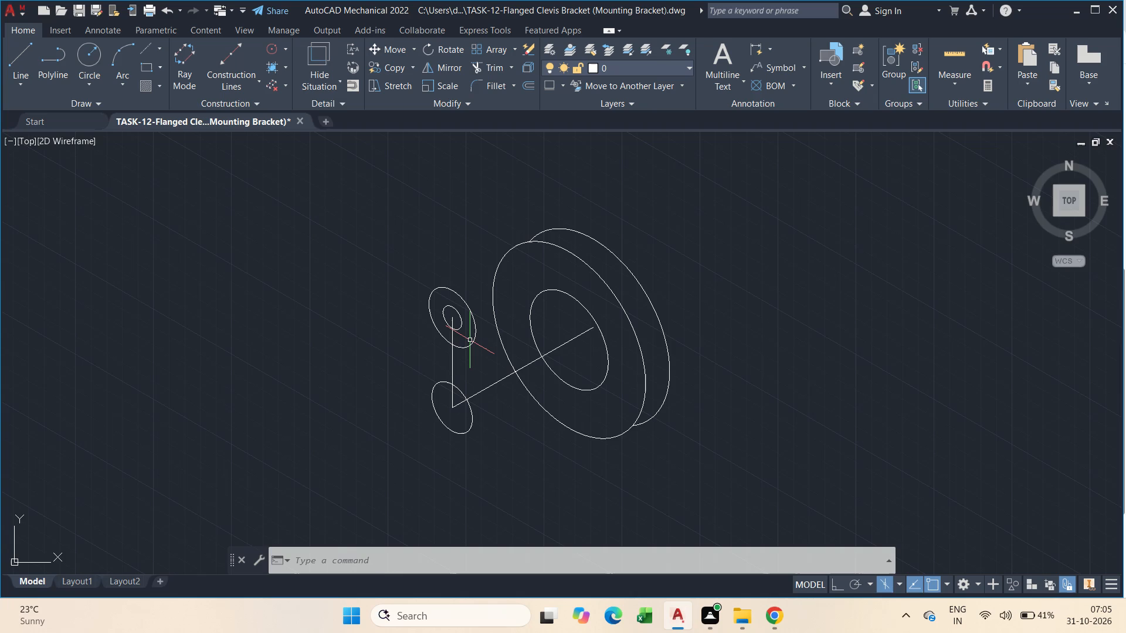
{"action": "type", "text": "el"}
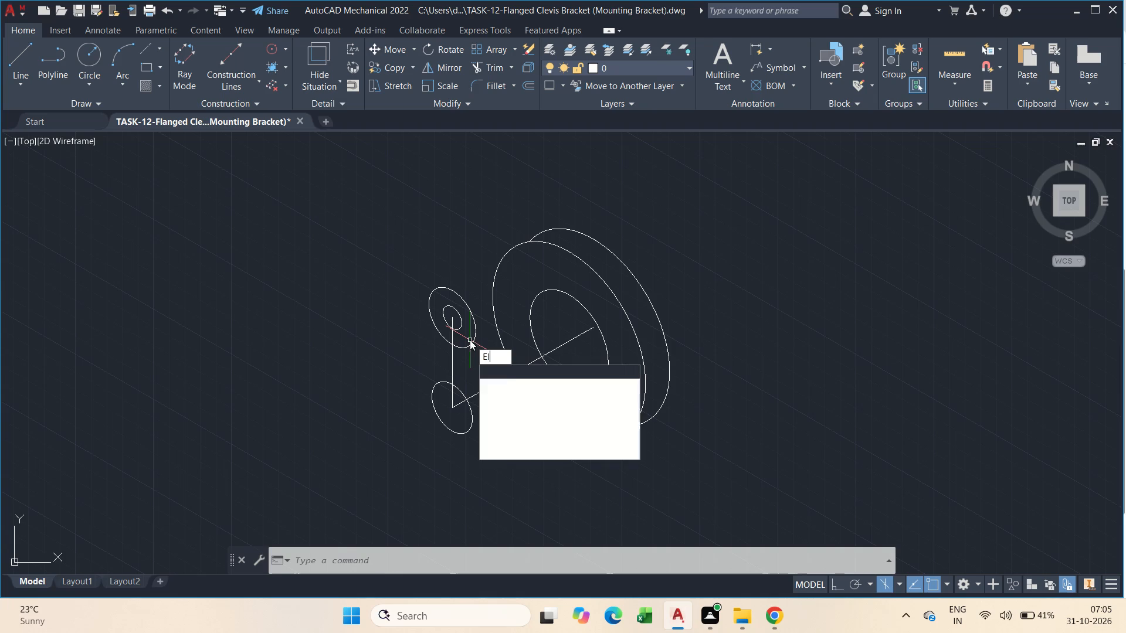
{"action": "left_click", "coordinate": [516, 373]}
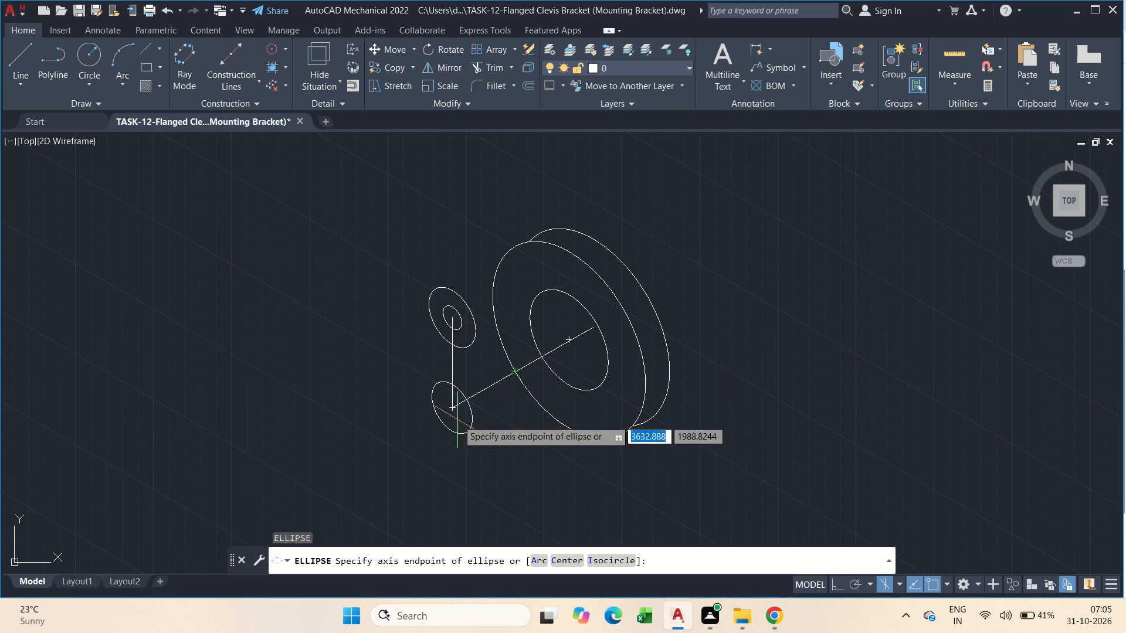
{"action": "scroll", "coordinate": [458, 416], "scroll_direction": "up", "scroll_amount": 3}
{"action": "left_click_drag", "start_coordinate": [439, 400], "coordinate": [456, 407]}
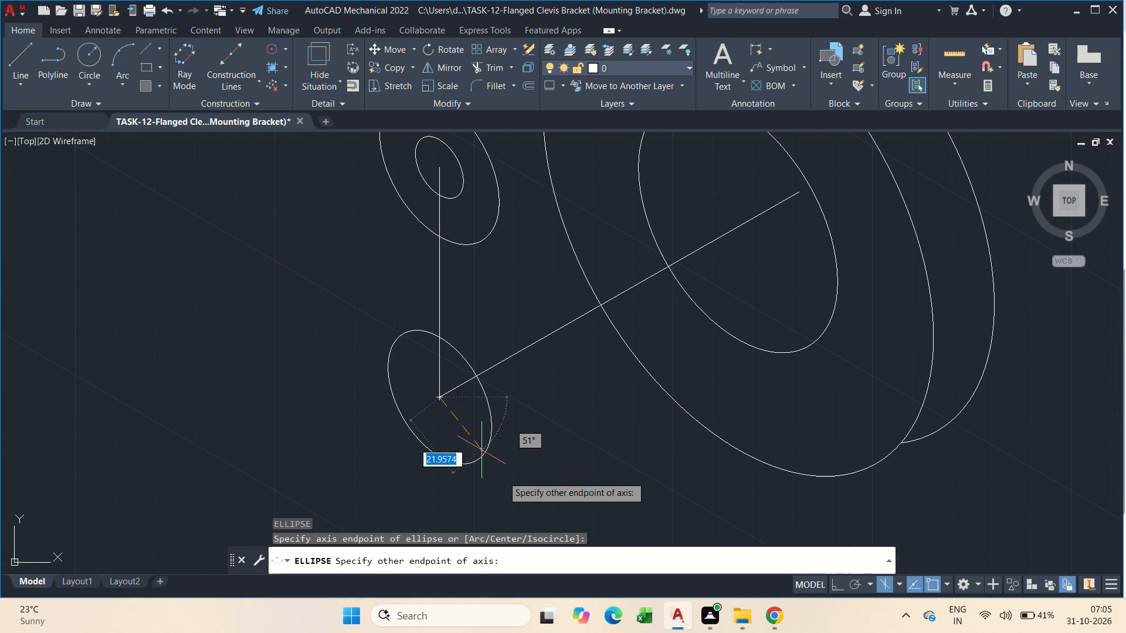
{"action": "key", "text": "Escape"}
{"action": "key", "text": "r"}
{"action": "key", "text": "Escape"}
Draw an isocircle with a diameter of 60 concentric with the 26-diameter isocircle at the lower end of the vertical line.
{"action": "type", "text": "eli"}
{"action": "left_click", "coordinate": [540, 502]}
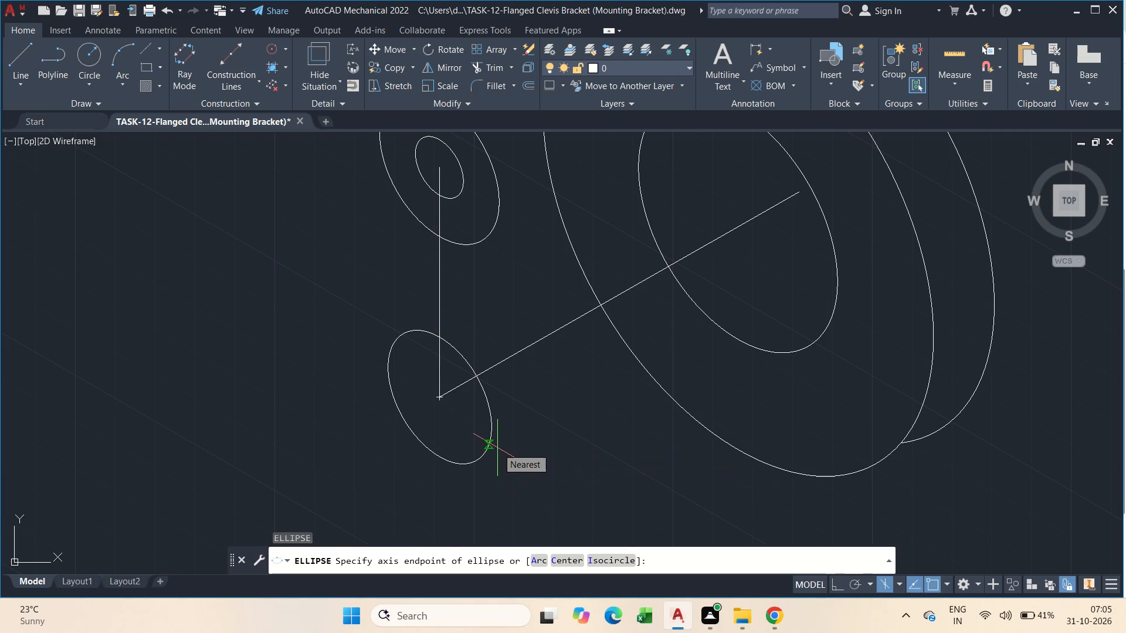
{"action": "type", "text": "i"}
{"action": "key", "text": "space"}
{"action": "left_click", "coordinate": [440, 396]}
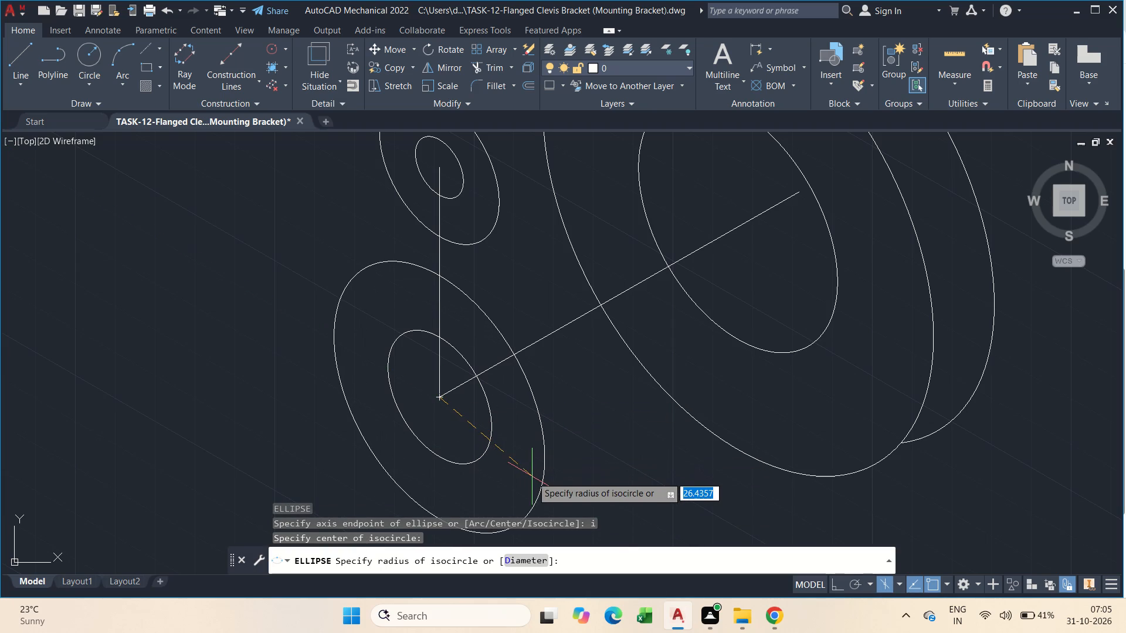
{"action": "type", "text": "d 60"}
{"action": "key", "text": "Return"}
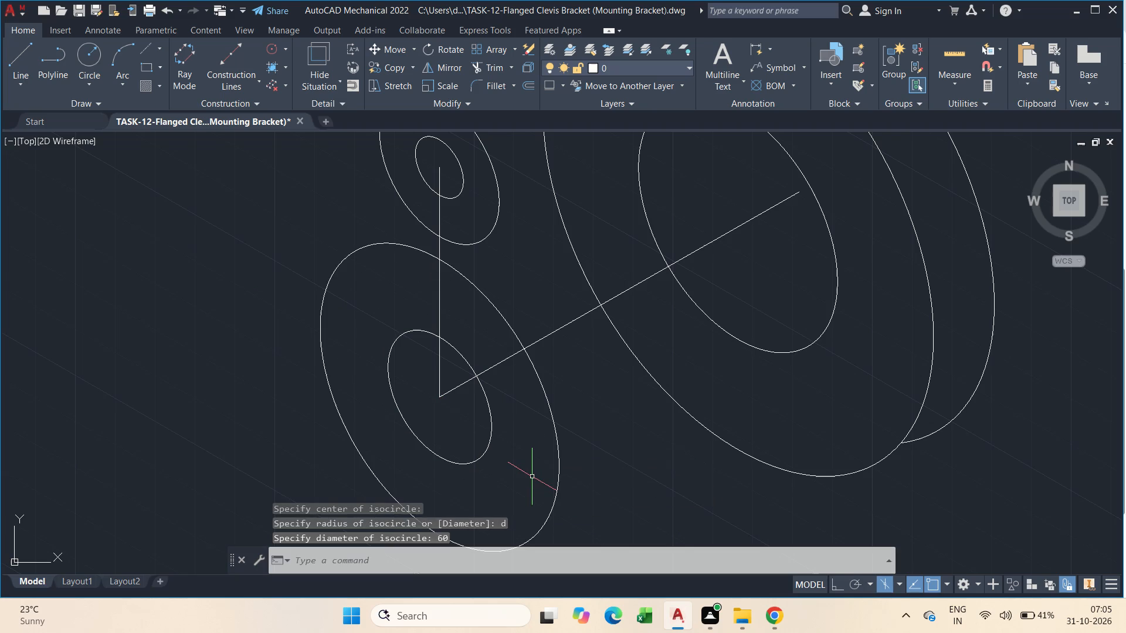
{"action": "key", "text": "Escape"}
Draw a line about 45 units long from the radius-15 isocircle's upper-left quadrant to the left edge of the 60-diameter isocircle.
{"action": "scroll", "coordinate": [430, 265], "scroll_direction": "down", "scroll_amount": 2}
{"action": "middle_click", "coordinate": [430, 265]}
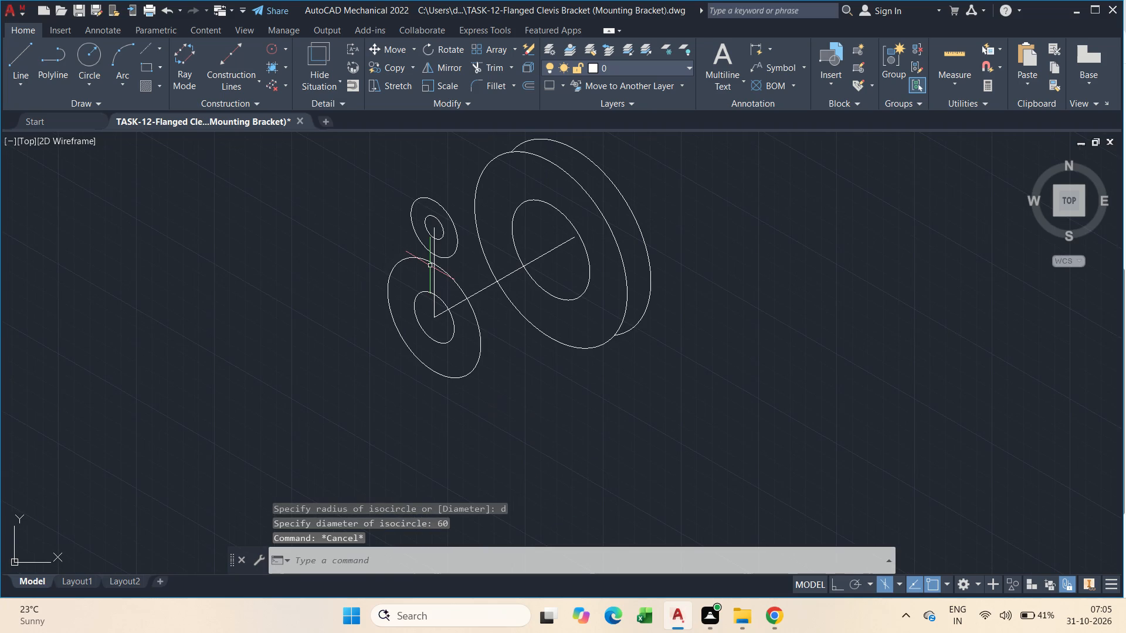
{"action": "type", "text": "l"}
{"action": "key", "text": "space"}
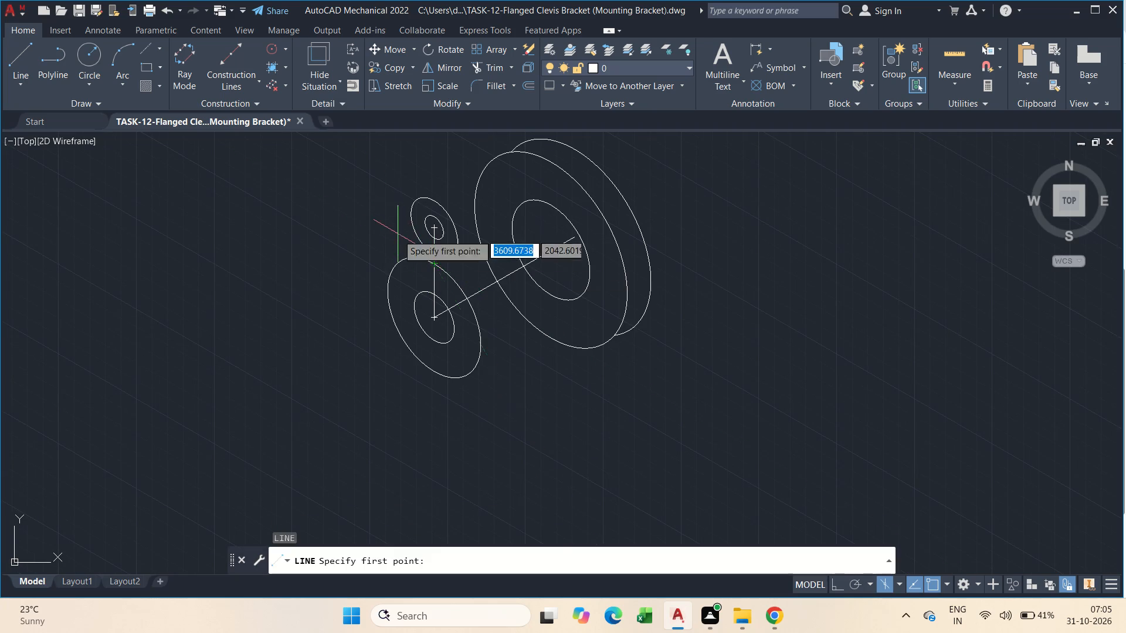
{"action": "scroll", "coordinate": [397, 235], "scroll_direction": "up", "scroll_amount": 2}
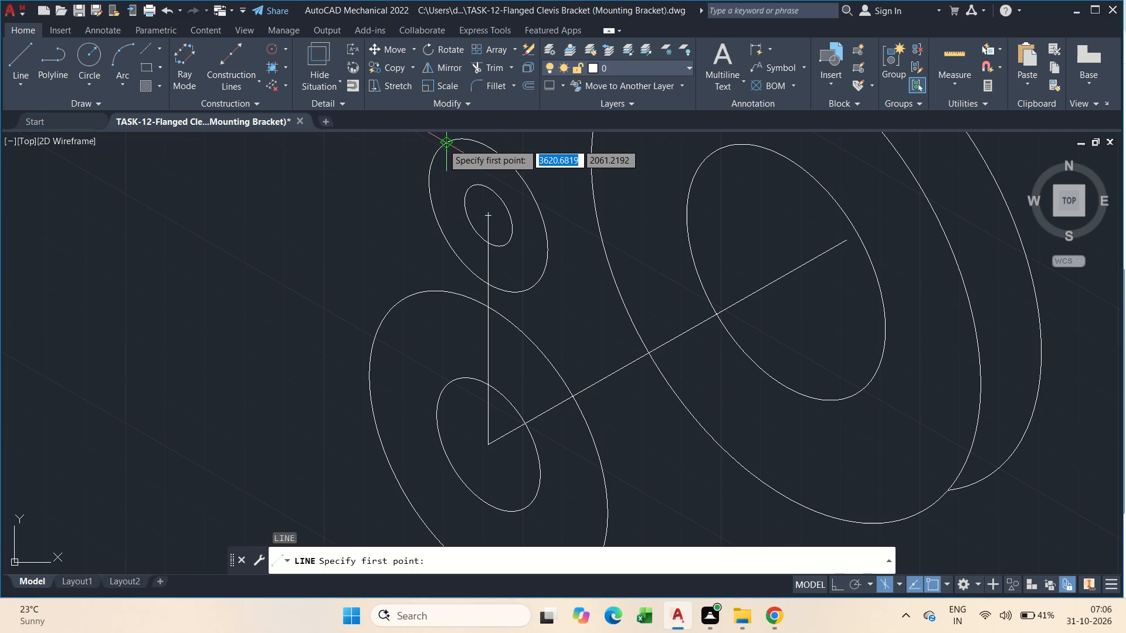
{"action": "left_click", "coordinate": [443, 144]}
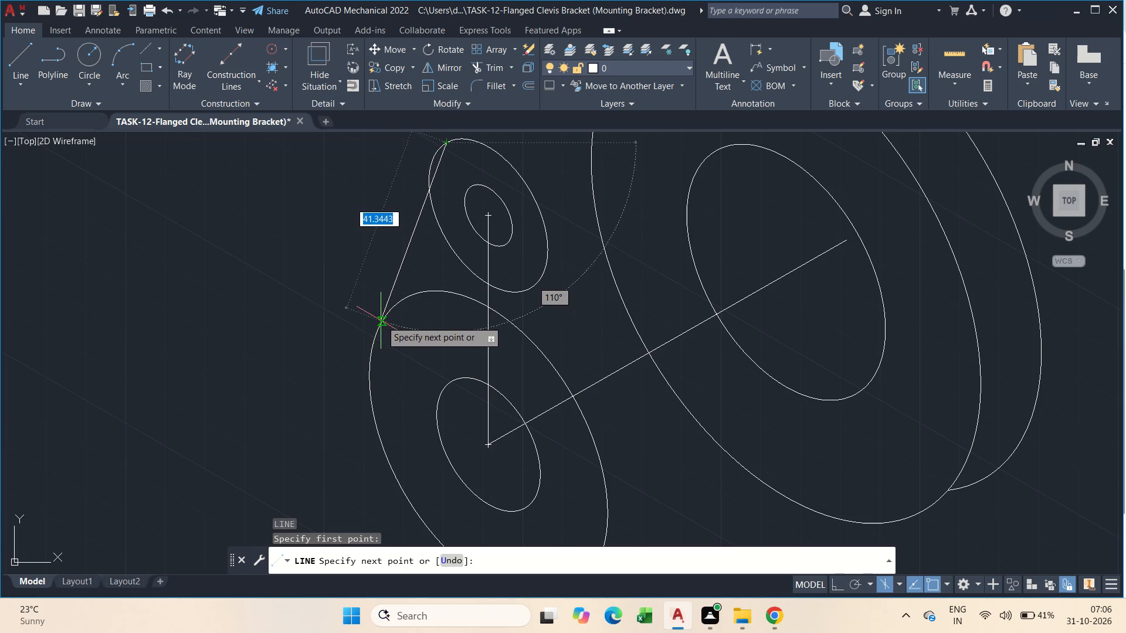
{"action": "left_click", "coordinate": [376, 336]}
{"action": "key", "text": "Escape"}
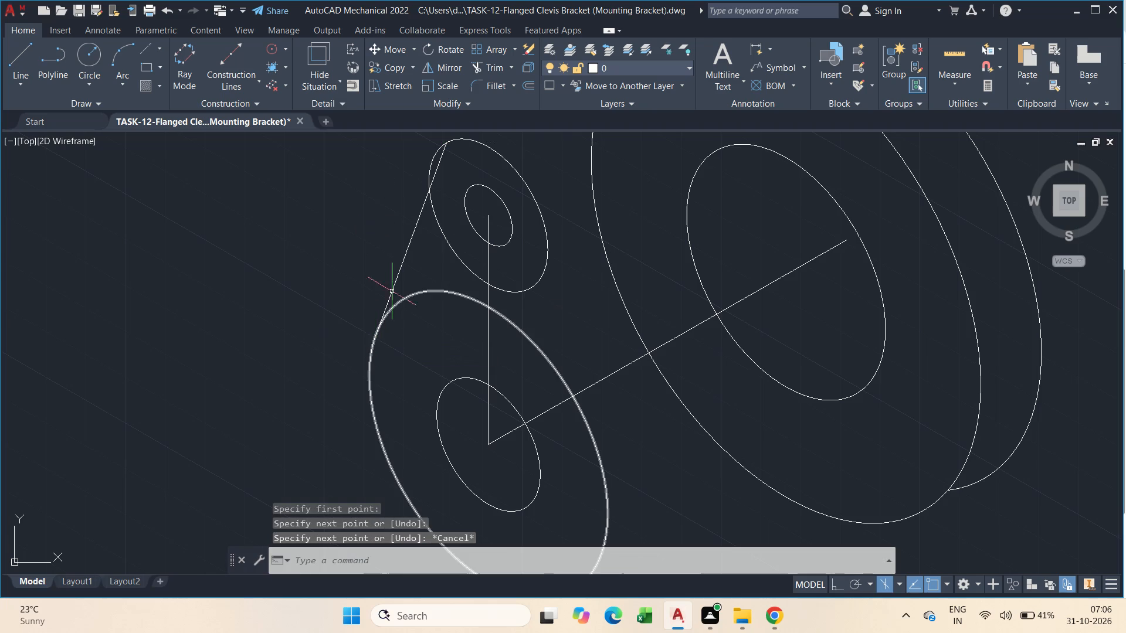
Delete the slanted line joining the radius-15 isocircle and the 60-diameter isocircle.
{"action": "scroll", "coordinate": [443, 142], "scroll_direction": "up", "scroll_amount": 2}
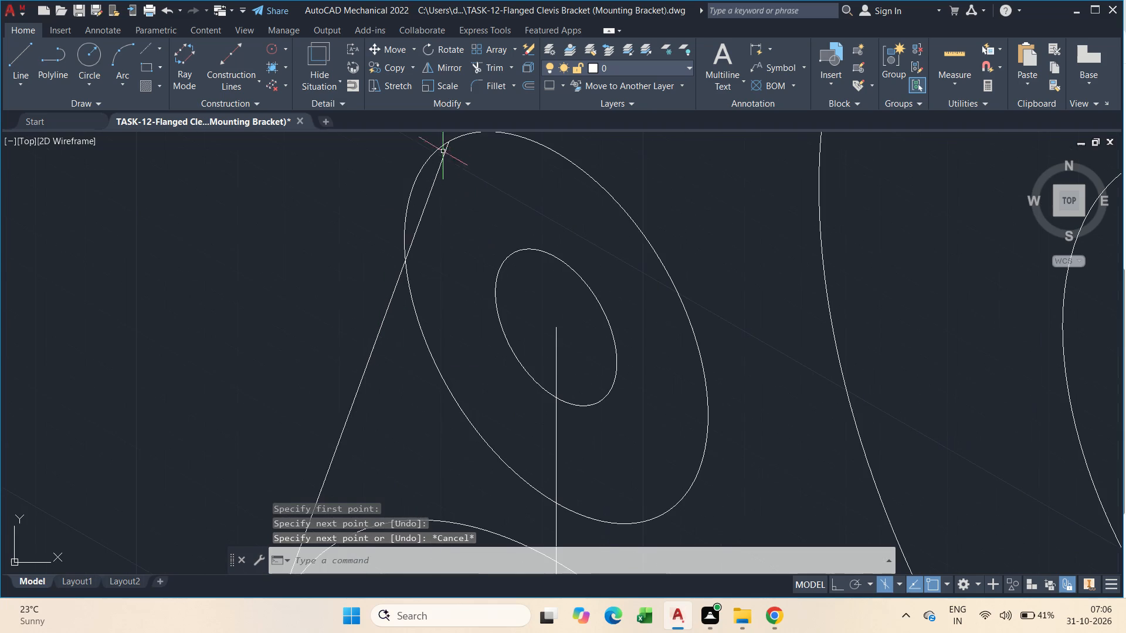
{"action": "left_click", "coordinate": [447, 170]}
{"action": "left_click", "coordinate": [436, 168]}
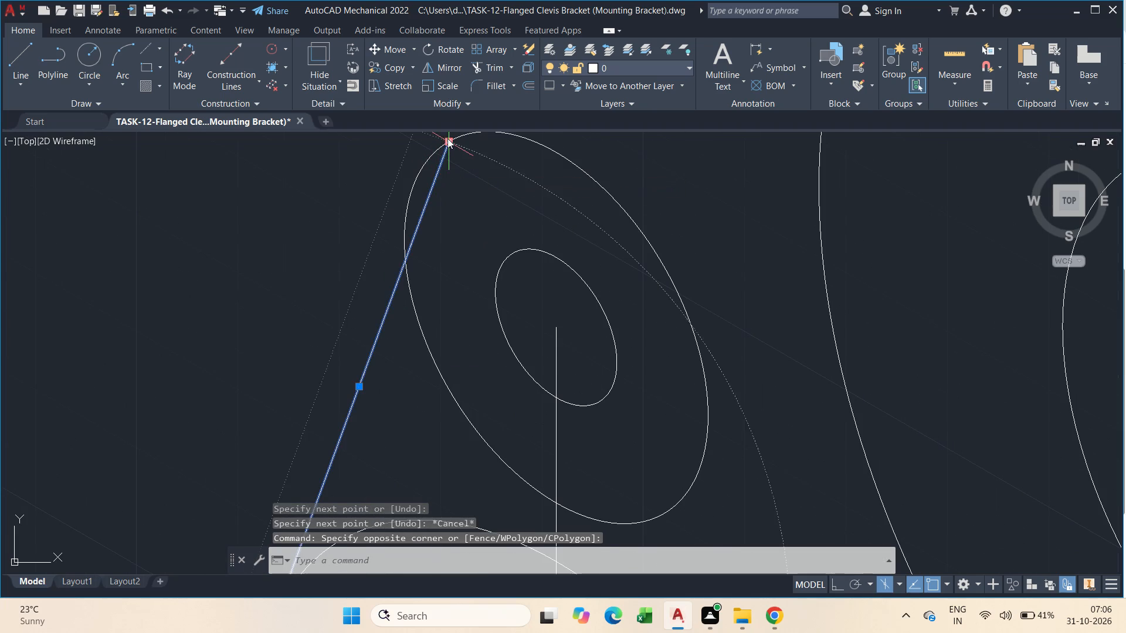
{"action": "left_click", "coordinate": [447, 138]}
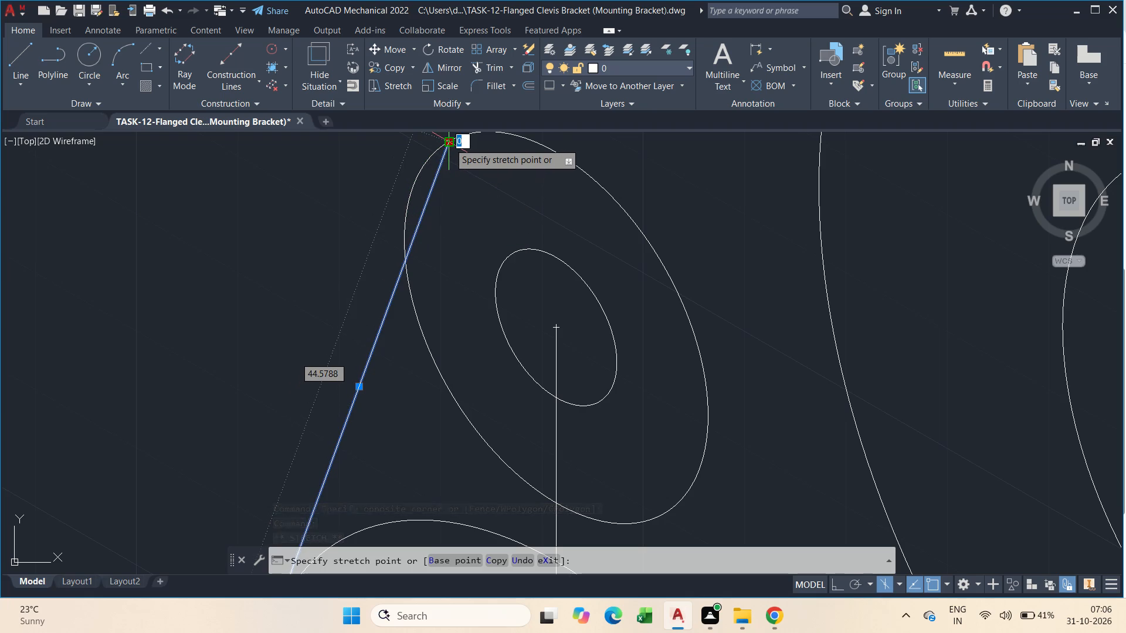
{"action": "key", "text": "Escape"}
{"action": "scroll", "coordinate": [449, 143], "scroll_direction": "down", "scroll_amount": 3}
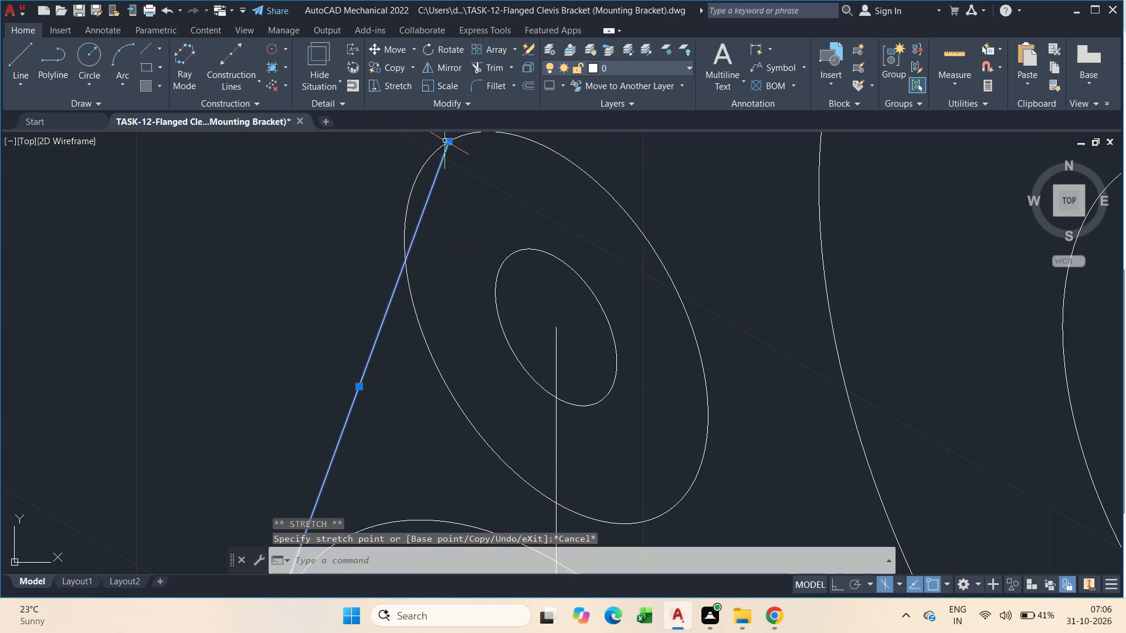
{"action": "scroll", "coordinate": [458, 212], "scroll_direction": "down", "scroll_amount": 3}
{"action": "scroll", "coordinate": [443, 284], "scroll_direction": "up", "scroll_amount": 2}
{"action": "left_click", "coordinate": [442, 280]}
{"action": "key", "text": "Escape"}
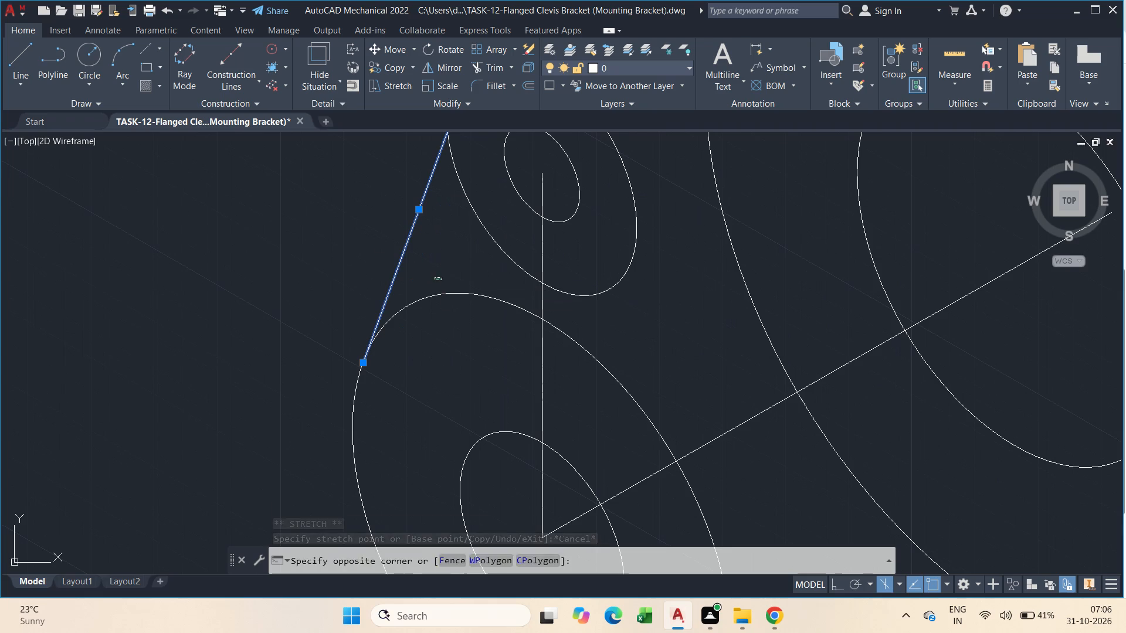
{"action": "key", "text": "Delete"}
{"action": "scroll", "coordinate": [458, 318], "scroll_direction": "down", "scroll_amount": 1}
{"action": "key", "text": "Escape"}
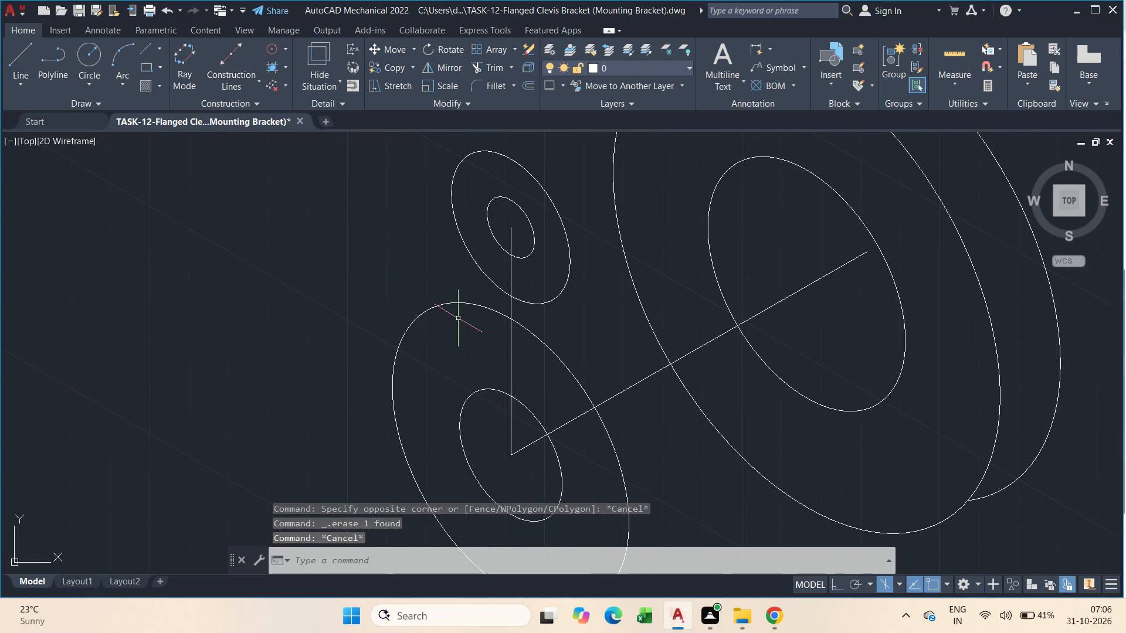
Draw a line about 45 units long from the radius-15 isocircle's upper-left quadrant to the left edge of the 60-diameter isocircle.
{"action": "type", "text": "l"}
{"action": "key", "text": "space"}
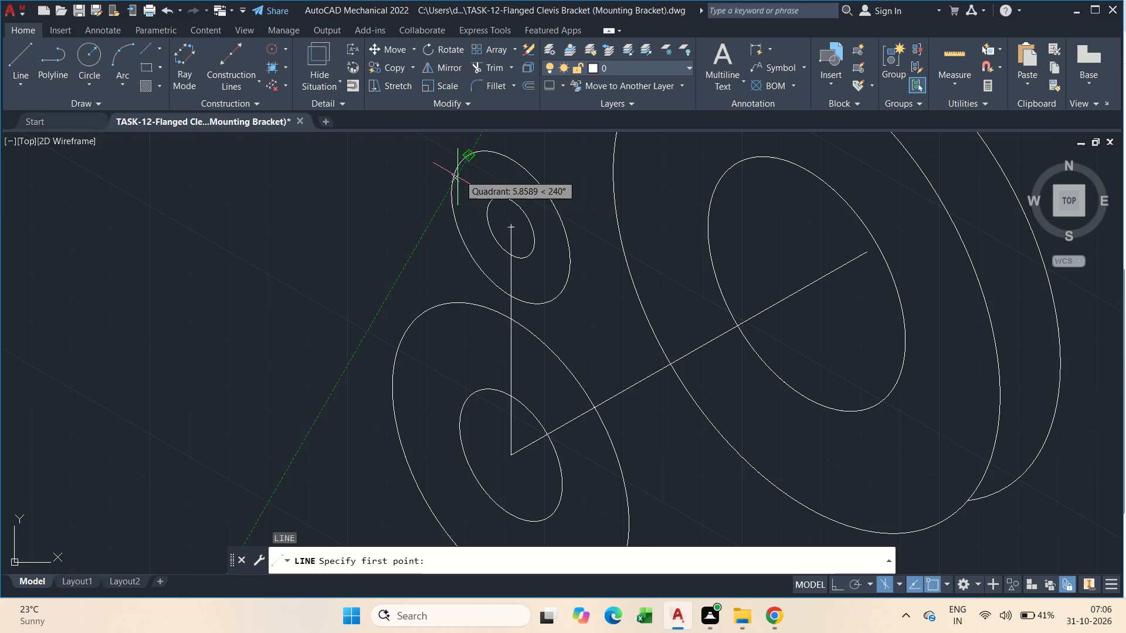
{"action": "left_click", "coordinate": [471, 156]}
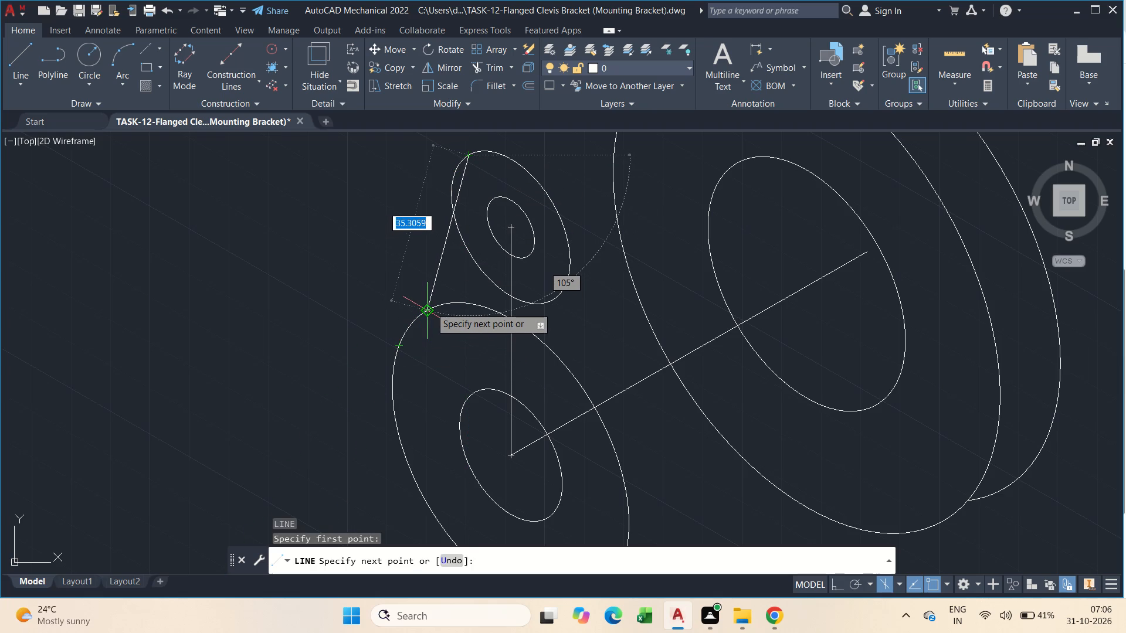
{"action": "left_click", "coordinate": [397, 342]}
{"action": "key", "text": "Escape"}
{"action": "key", "text": "Escape"}
Stretch the slanted line's upper end onto the left edge of the radius-15 isocircle, making the line about 40 units long.
{"action": "scroll", "coordinate": [474, 187], "scroll_direction": "up", "scroll_amount": 2}
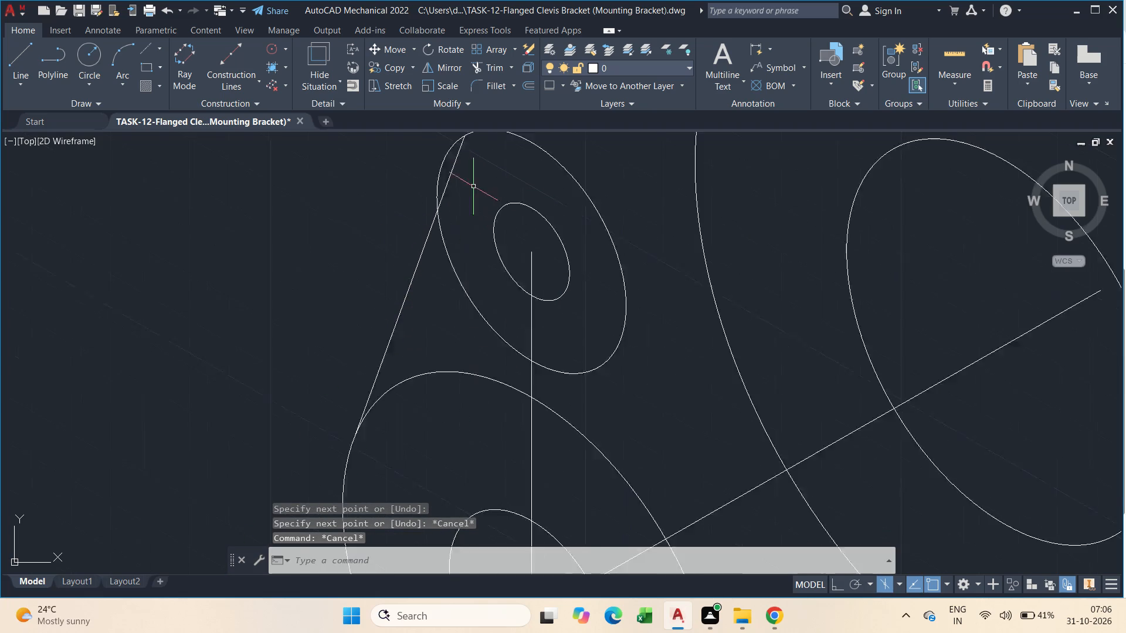
{"action": "left_click_drag", "start_coordinate": [447, 180], "coordinate": [442, 176]}
{"action": "left_click", "coordinate": [432, 168]}
{"action": "middle_click_drag", "start_coordinate": [449, 216], "coordinate": [463, 257]}
{"action": "scroll", "coordinate": [463, 257], "scroll_direction": "down", "scroll_amount": 2}
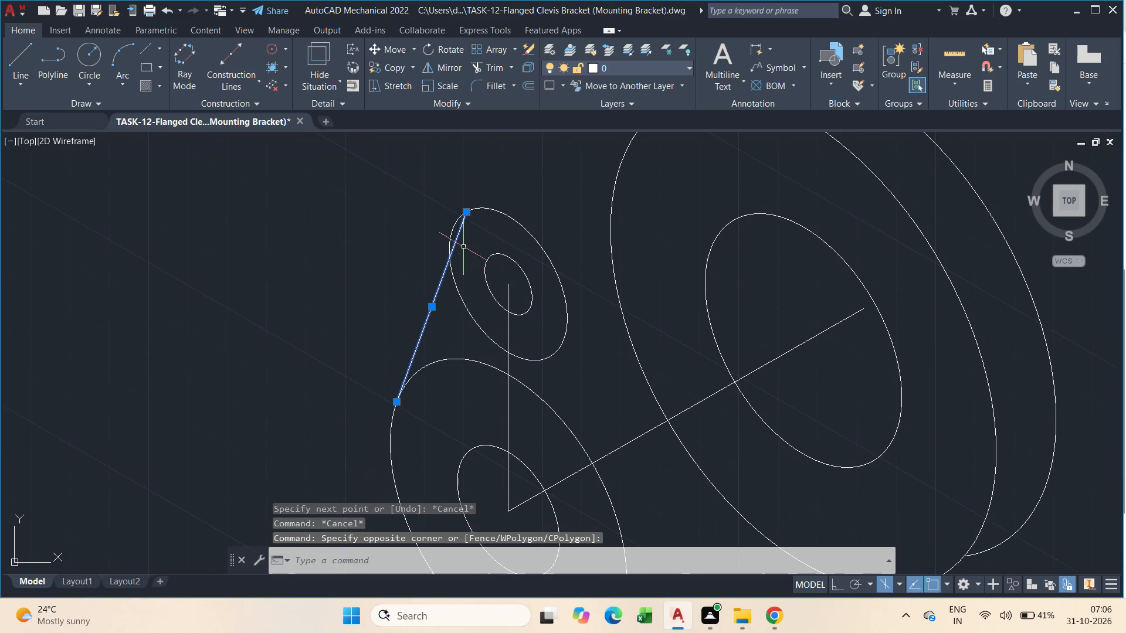
{"action": "left_click", "coordinate": [466, 211]}
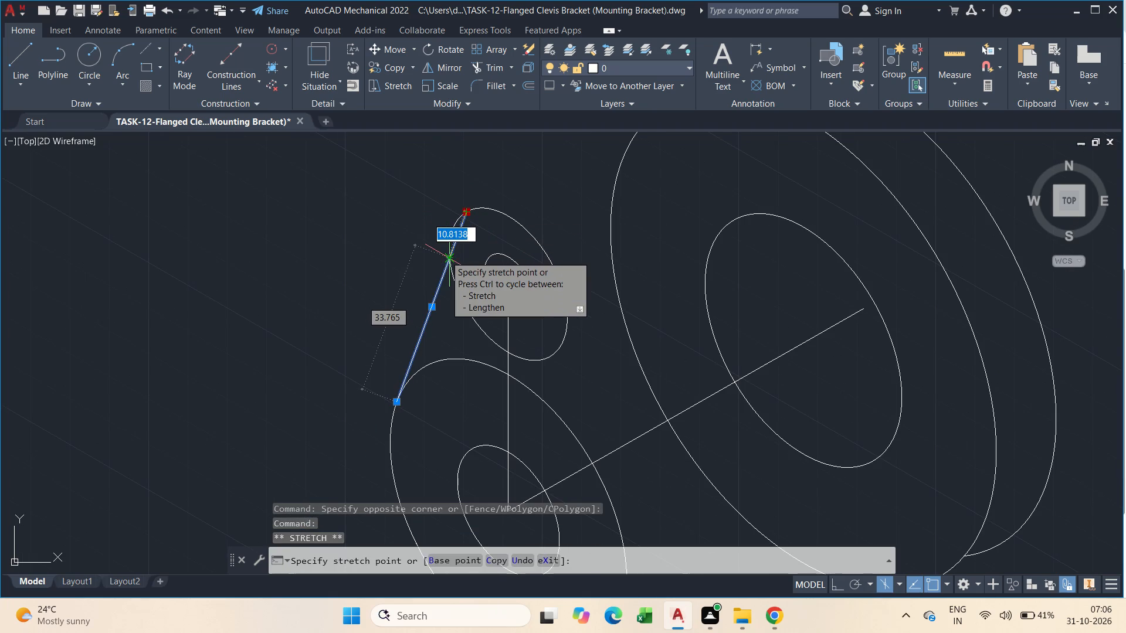
{"action": "scroll", "coordinate": [443, 245], "scroll_direction": "up", "scroll_amount": 3}
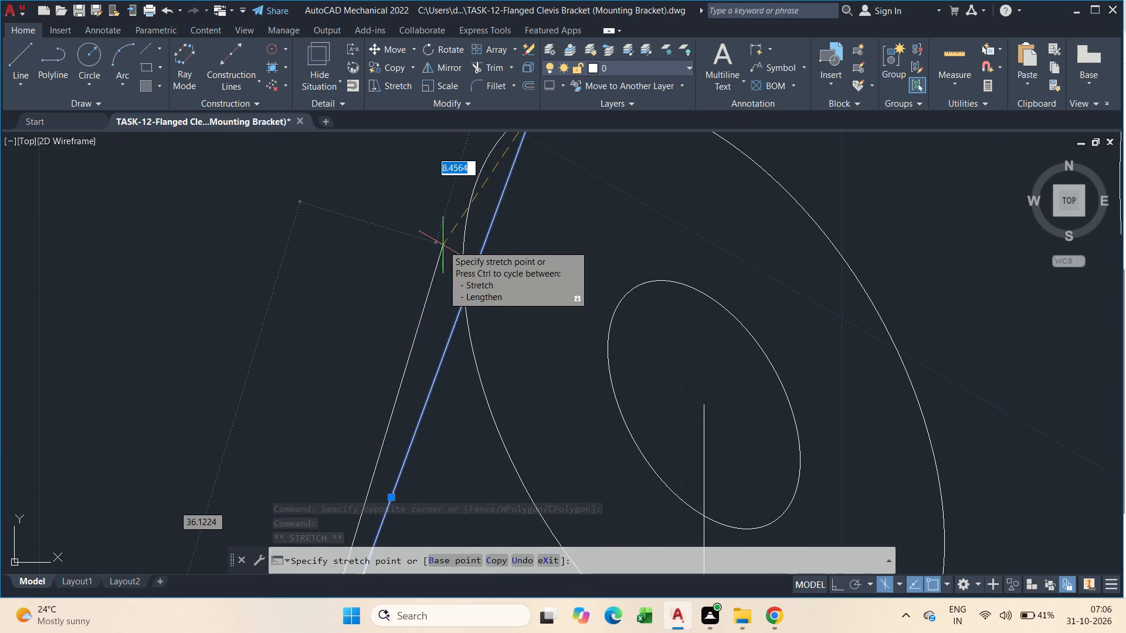
{"action": "scroll", "coordinate": [470, 221], "scroll_direction": "down", "scroll_amount": 1}
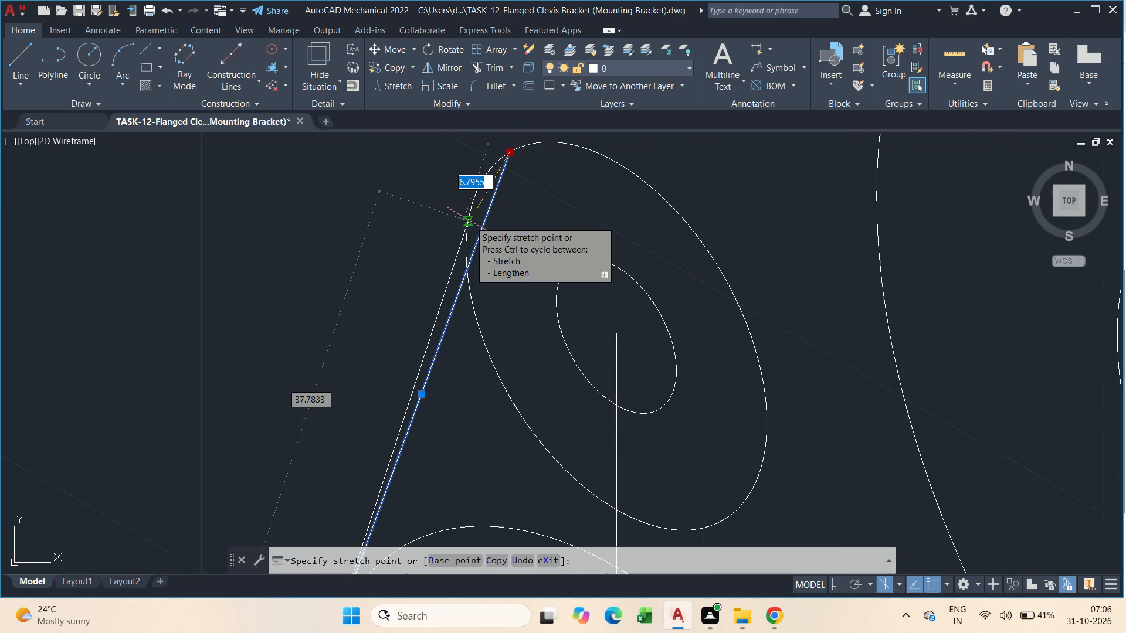
{"action": "left_click", "coordinate": [476, 196]}
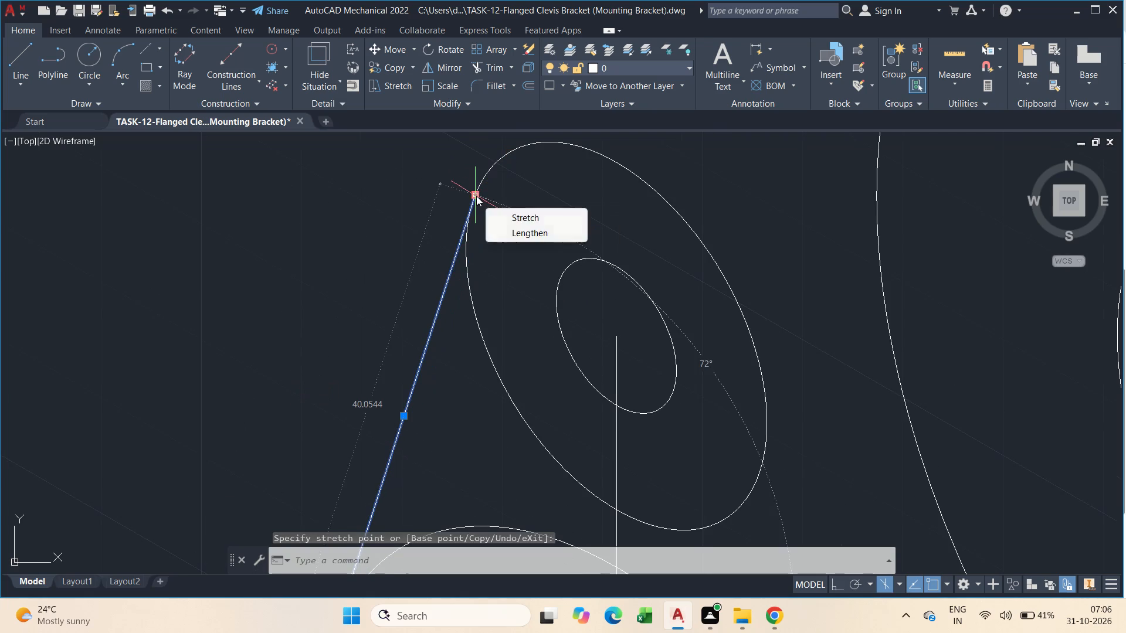
{"action": "key", "text": "Escape"}
{"action": "scroll", "coordinate": [490, 218], "scroll_direction": "up", "scroll_amount": 4}
{"action": "scroll", "coordinate": [490, 218], "scroll_direction": "down", "scroll_amount": 4}
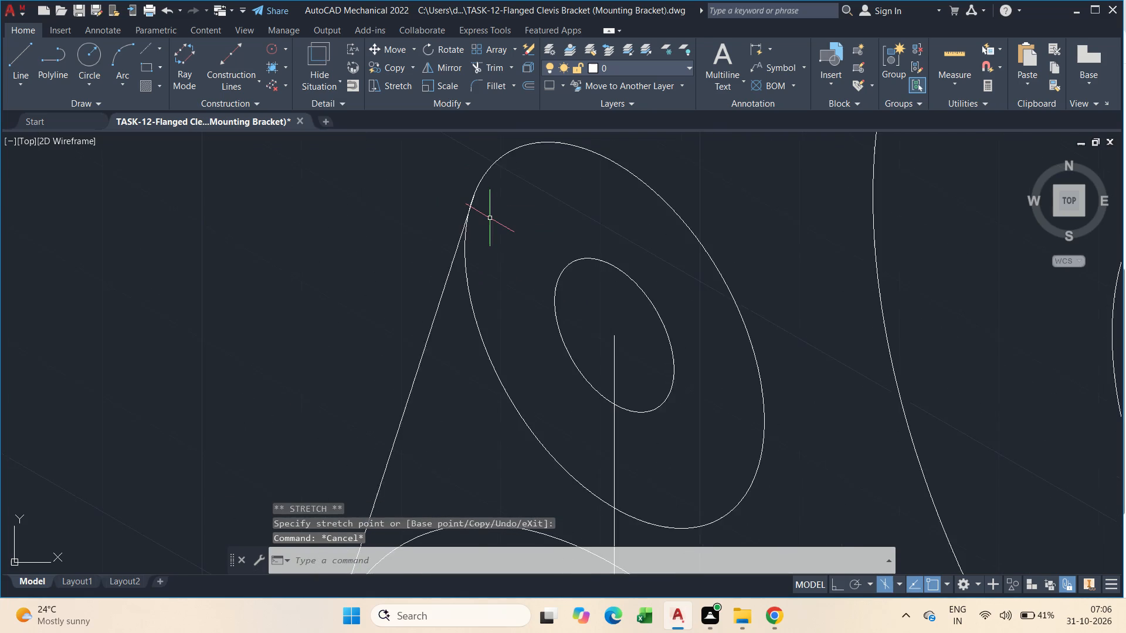
{"action": "scroll", "coordinate": [490, 218], "scroll_direction": "down", "scroll_amount": 2}
{"action": "key", "text": "Escape"}
{"action": "scroll", "coordinate": [509, 236], "scroll_direction": "down", "scroll_amount": 1}
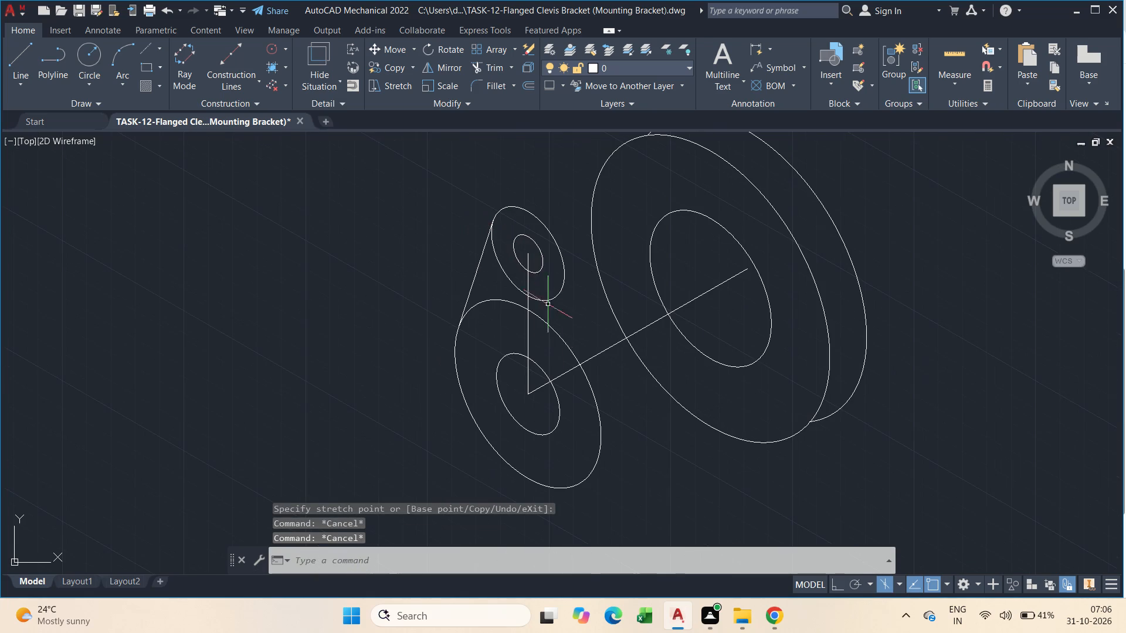
Delete the 50-unit vertical line between the centres of the 12-diameter and 26-diameter isocircles.
{"action": "scroll", "coordinate": [544, 353], "scroll_direction": "up", "scroll_amount": 2}
{"action": "left_click_drag", "start_coordinate": [534, 346], "coordinate": [521, 338]}
{"action": "left_click", "coordinate": [484, 302]}
{"action": "key", "text": "Delete"}
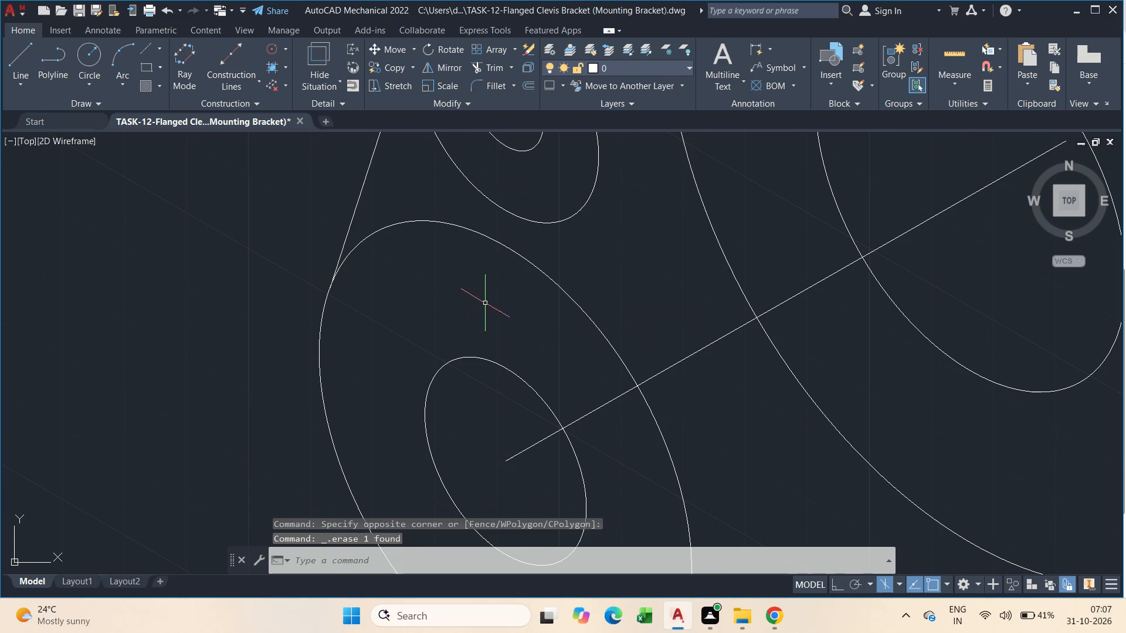
{"action": "scroll", "coordinate": [485, 303], "scroll_direction": "down", "scroll_amount": 3}
{"action": "key", "text": "Escape"}
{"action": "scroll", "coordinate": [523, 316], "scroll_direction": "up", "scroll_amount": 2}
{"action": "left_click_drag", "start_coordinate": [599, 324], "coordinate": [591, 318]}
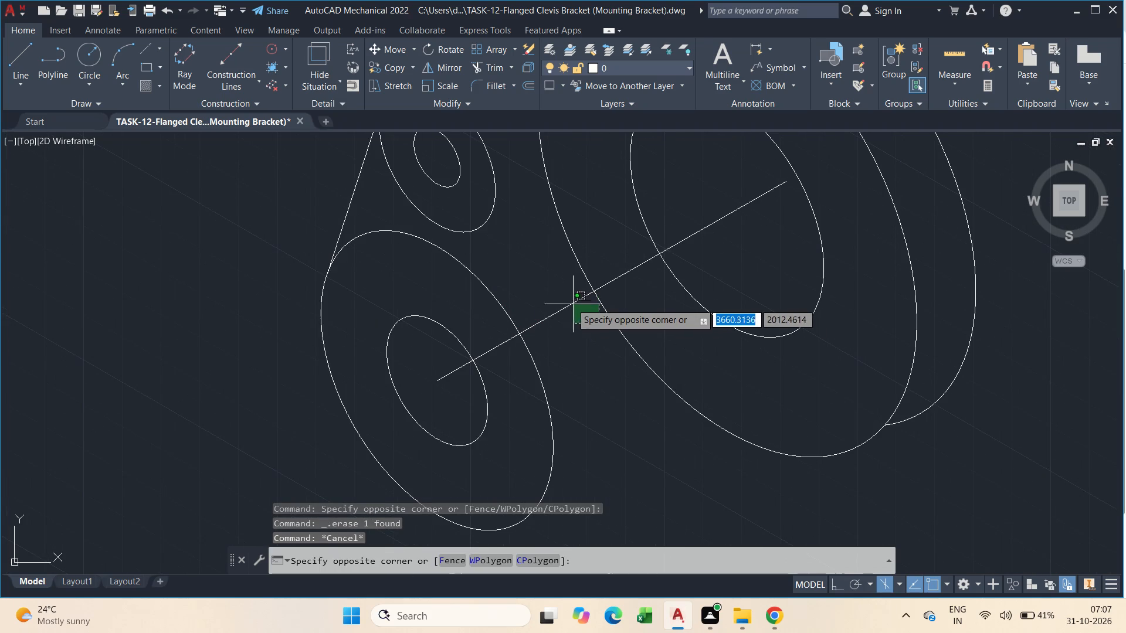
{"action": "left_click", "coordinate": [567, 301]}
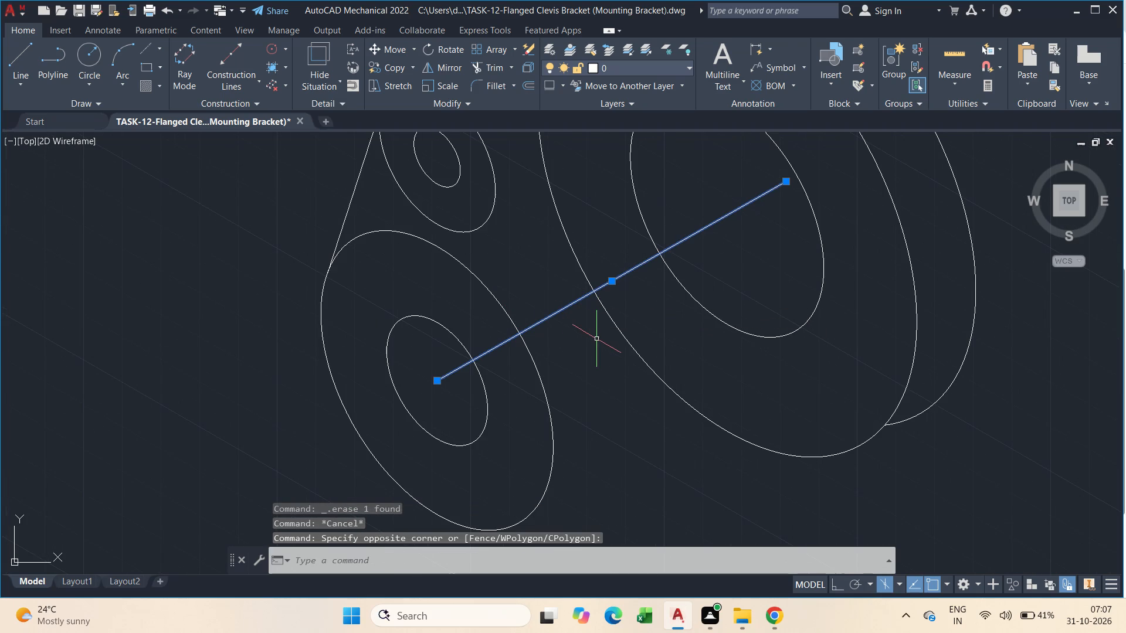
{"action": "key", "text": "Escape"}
Draw a 50-unit line straight down at 270° from the centre of the 26-diameter isocircle.
{"action": "scroll", "coordinate": [443, 347], "scroll_direction": "down", "scroll_amount": 2}
{"action": "middle_click_drag", "start_coordinate": [436, 361], "coordinate": [391, 301]}
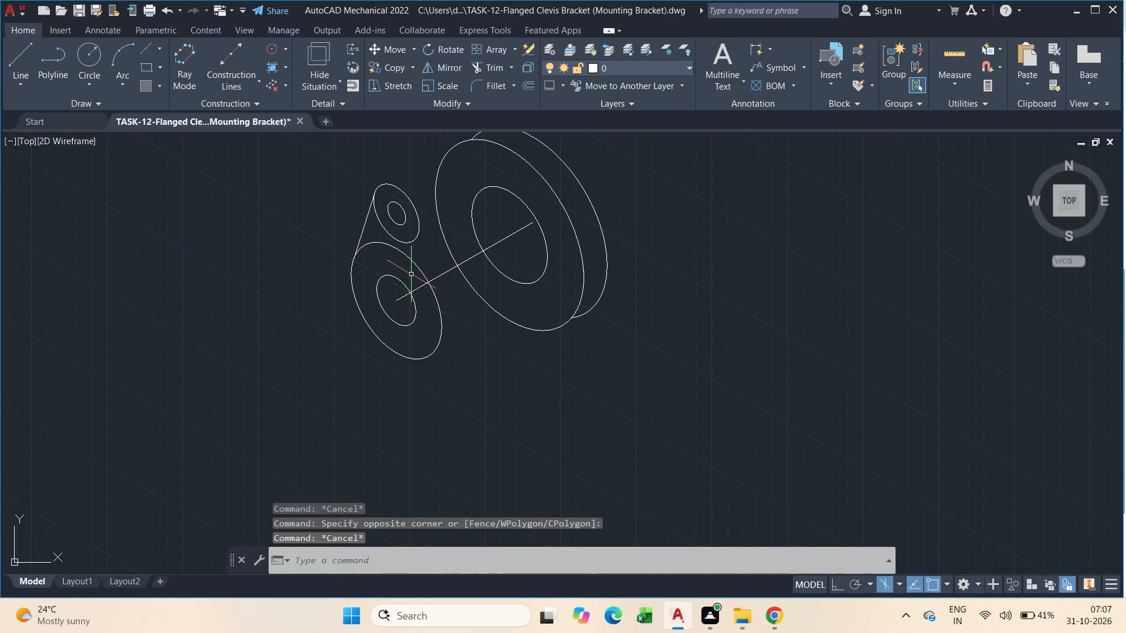
{"action": "type", "text": "l"}
{"action": "key", "text": "space"}
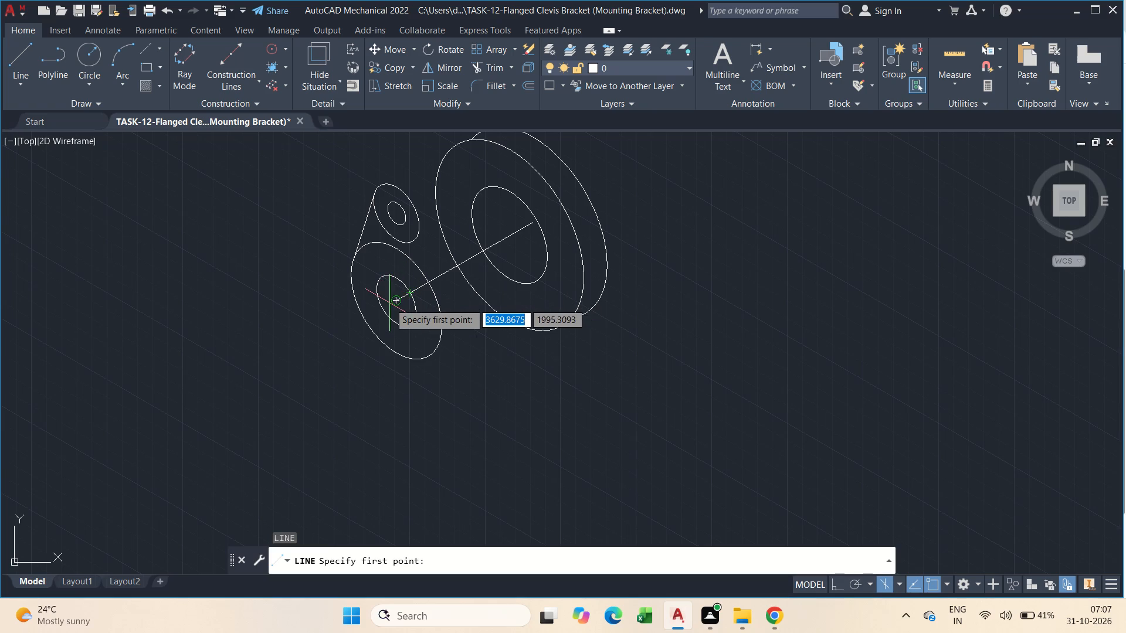
{"action": "left_click", "coordinate": [399, 301]}
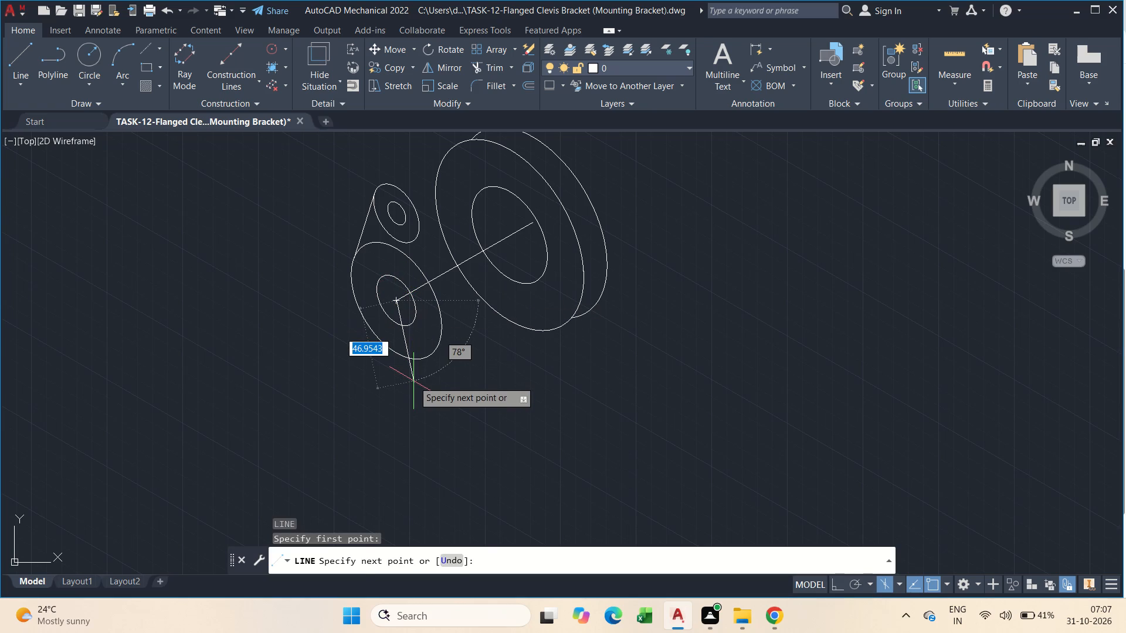
{"action": "key", "text": "F5"}
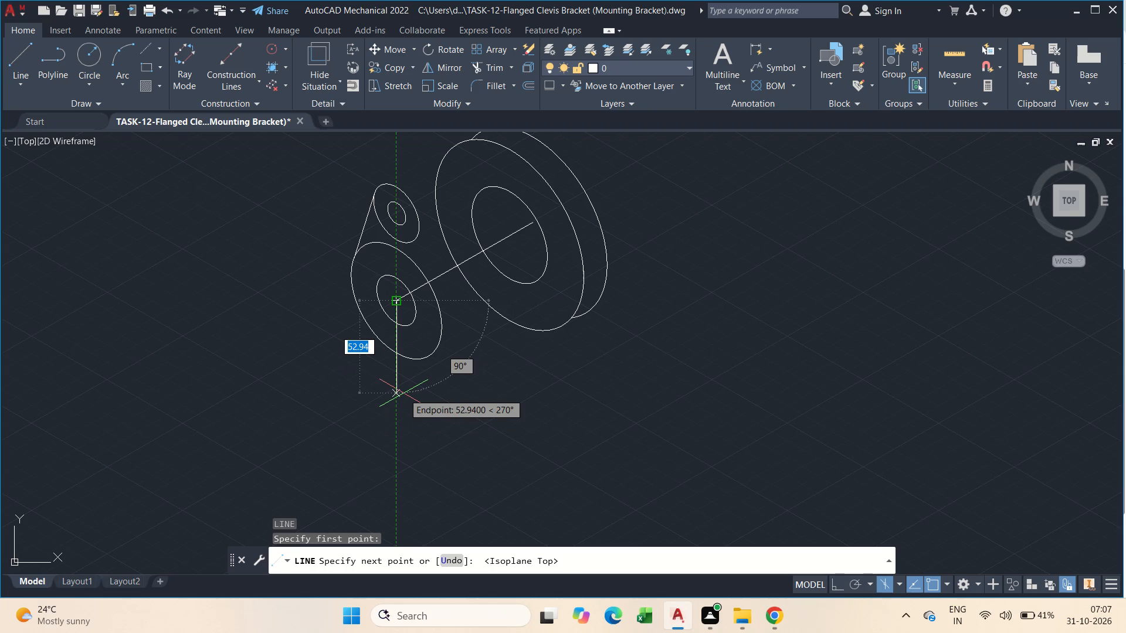
{"action": "type", "text": "50"}
{"action": "key", "text": "Return"}
{"action": "key", "text": "Escape"}
Draw a 12-diameter isocircle on the left isoplane, centred on the lower end of the 50-unit vertical line.
{"action": "scroll", "coordinate": [402, 389], "scroll_direction": "up", "scroll_amount": 4}
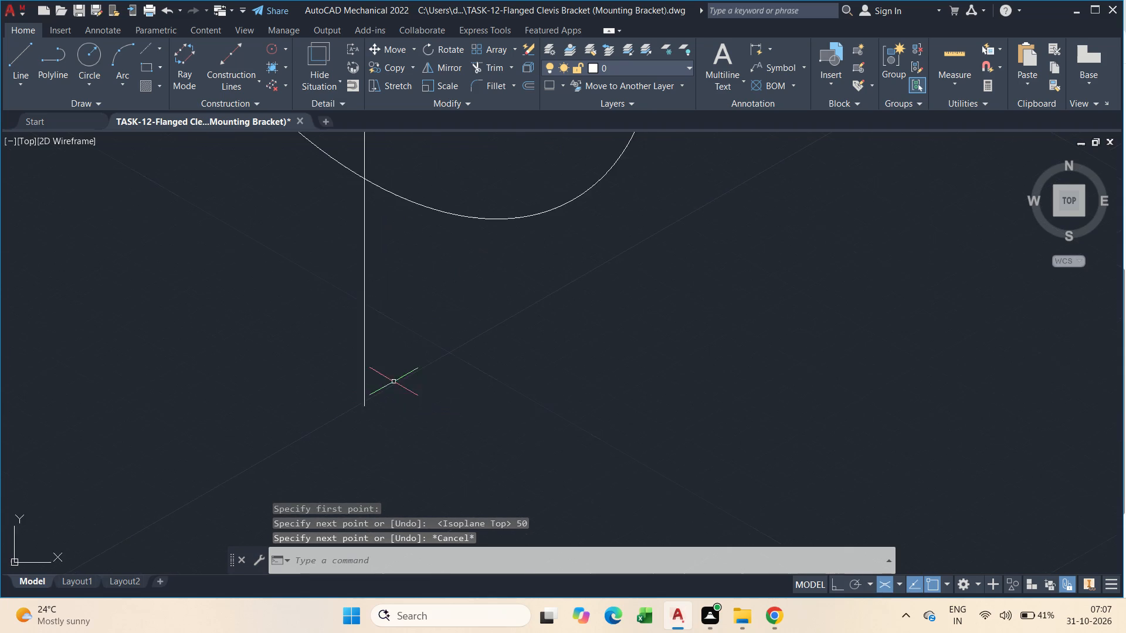
{"action": "middle_click_drag", "start_coordinate": [390, 382], "coordinate": [399, 400]}
{"action": "type", "text": "el"}
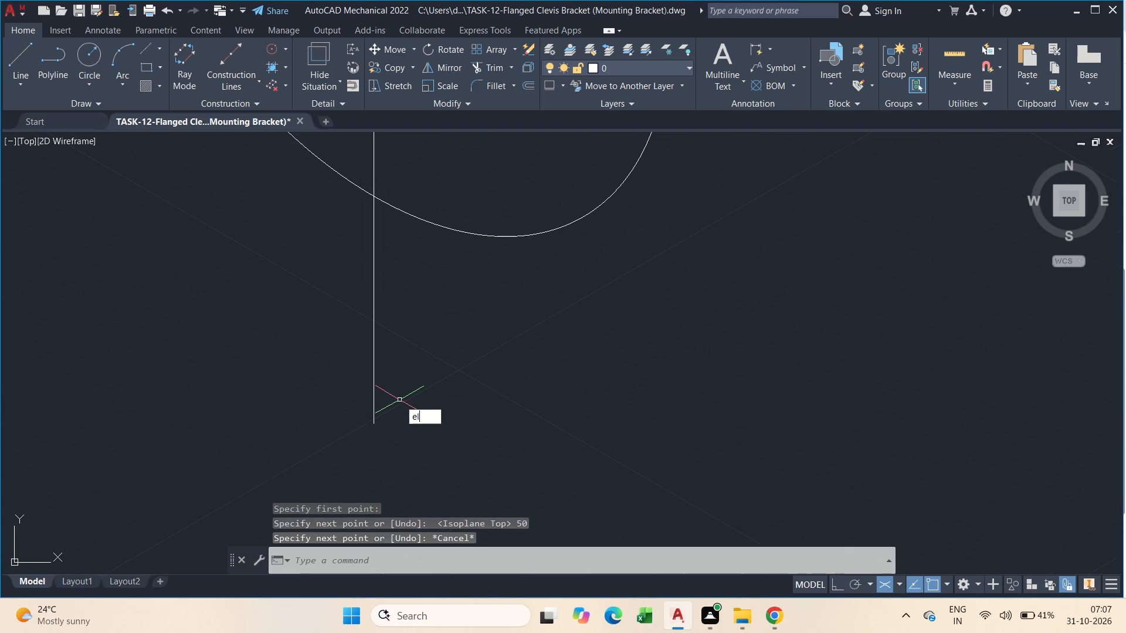
{"action": "left_click", "coordinate": [457, 434]}
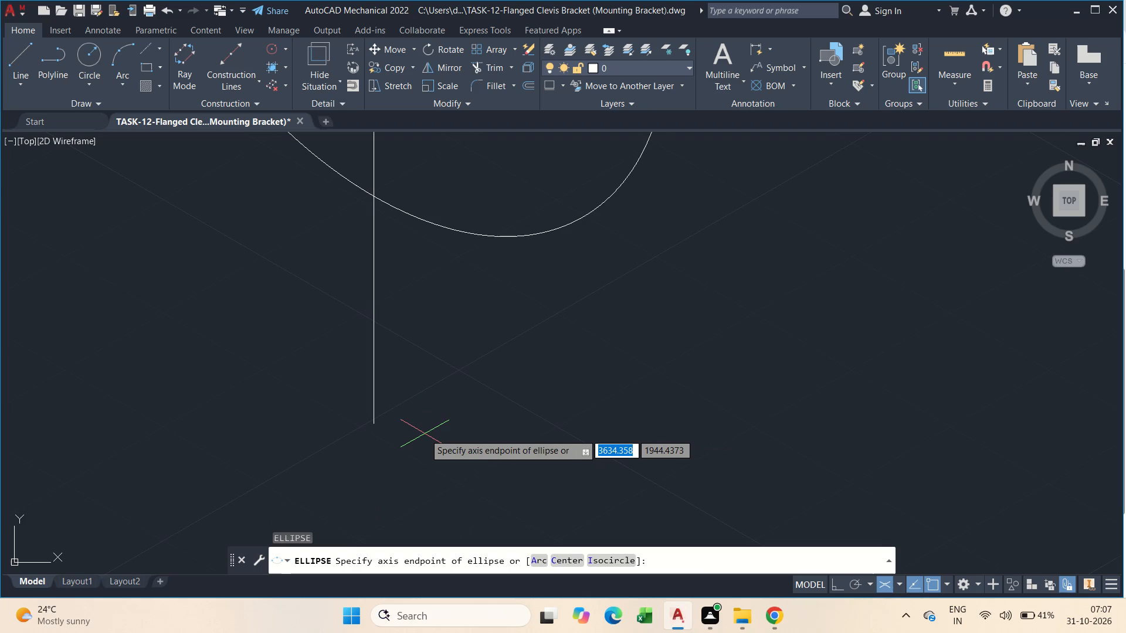
{"action": "type", "text": "i"}
{"action": "key", "text": "space"}
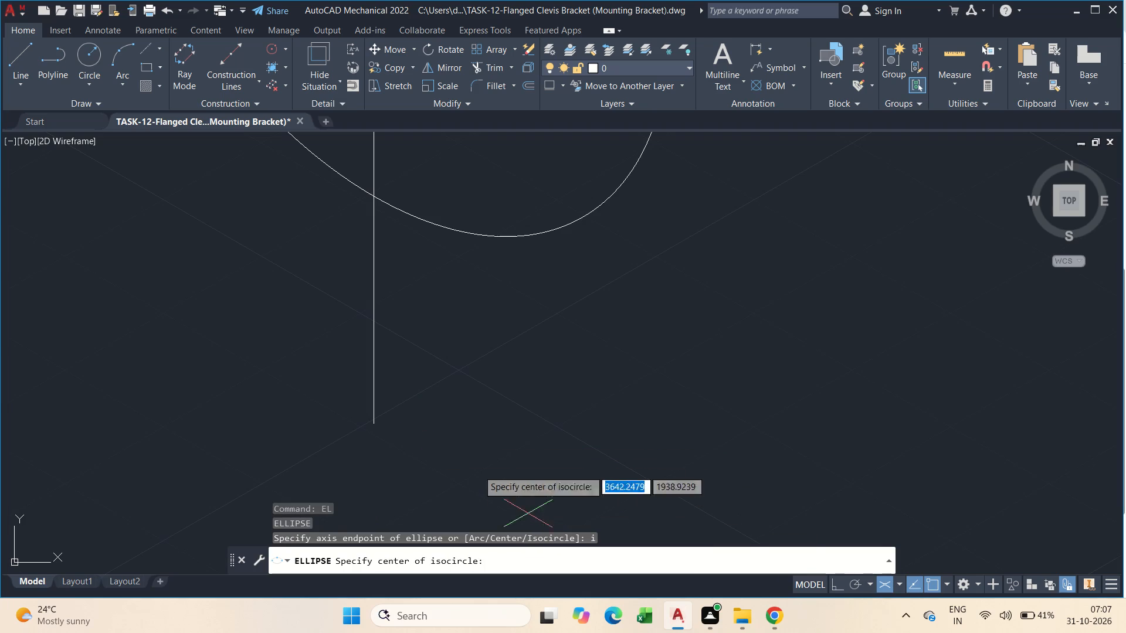
{"action": "key", "text": "F5"}
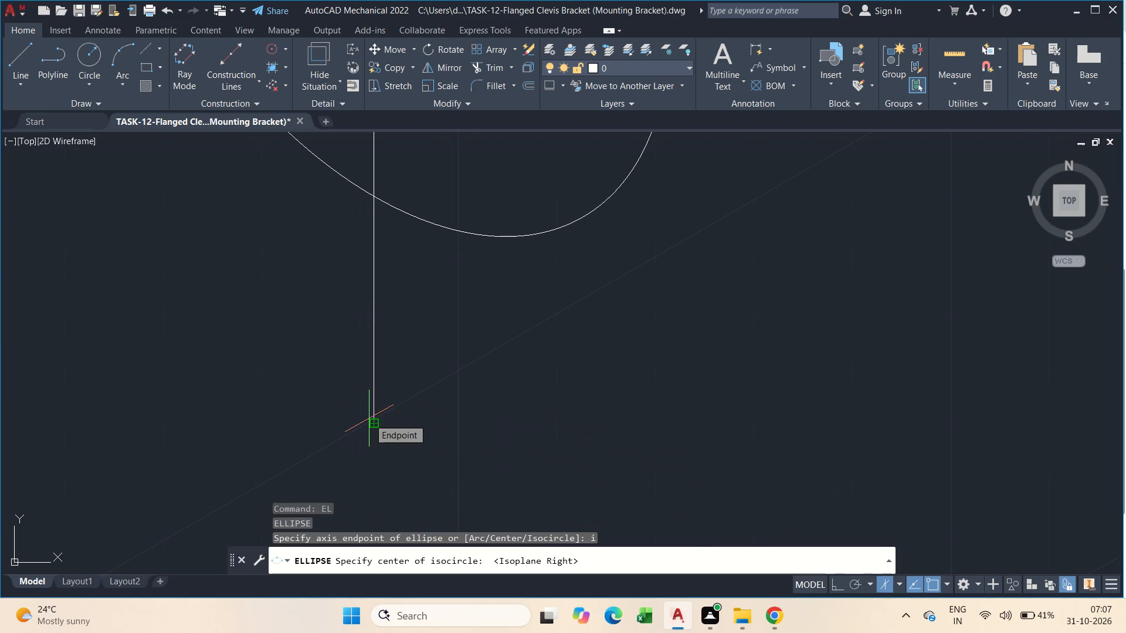
{"action": "key", "text": "F5"}
{"action": "left_click", "coordinate": [372, 424]}
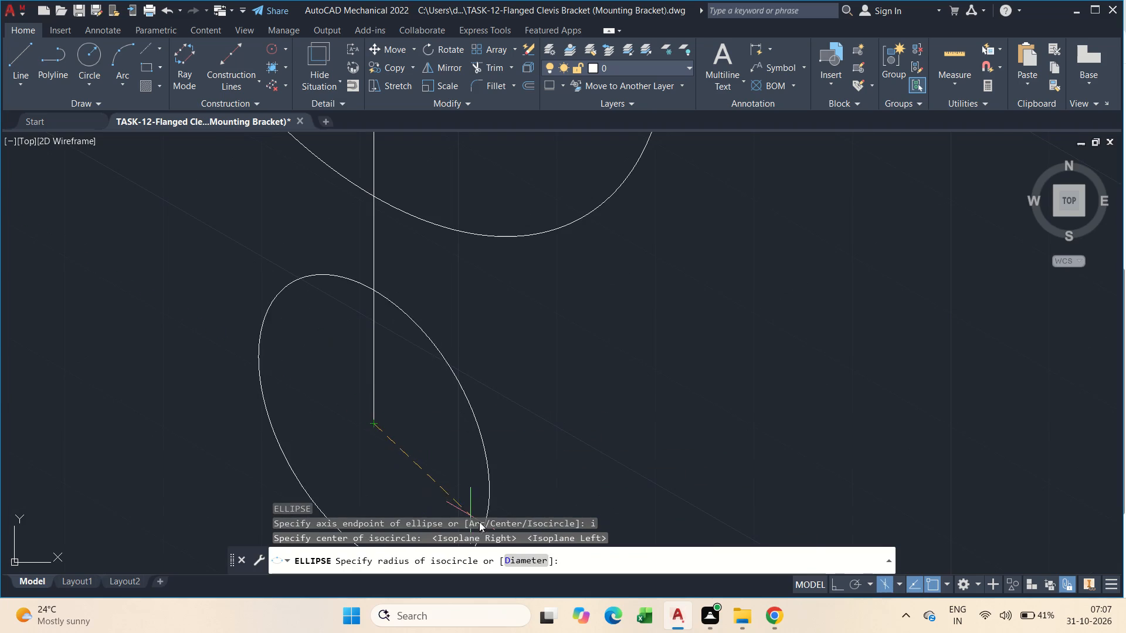
{"action": "type", "text": "d"}
{"action": "key", "text": "space"}
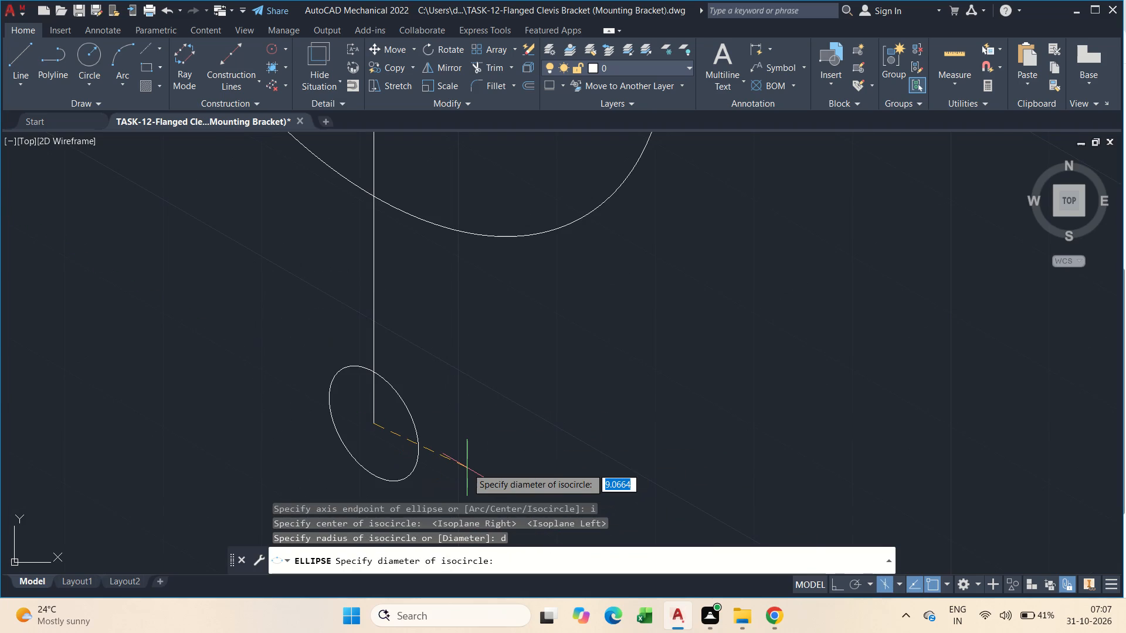
{"action": "type", "text": "12"}
{"action": "key", "text": "Return"}
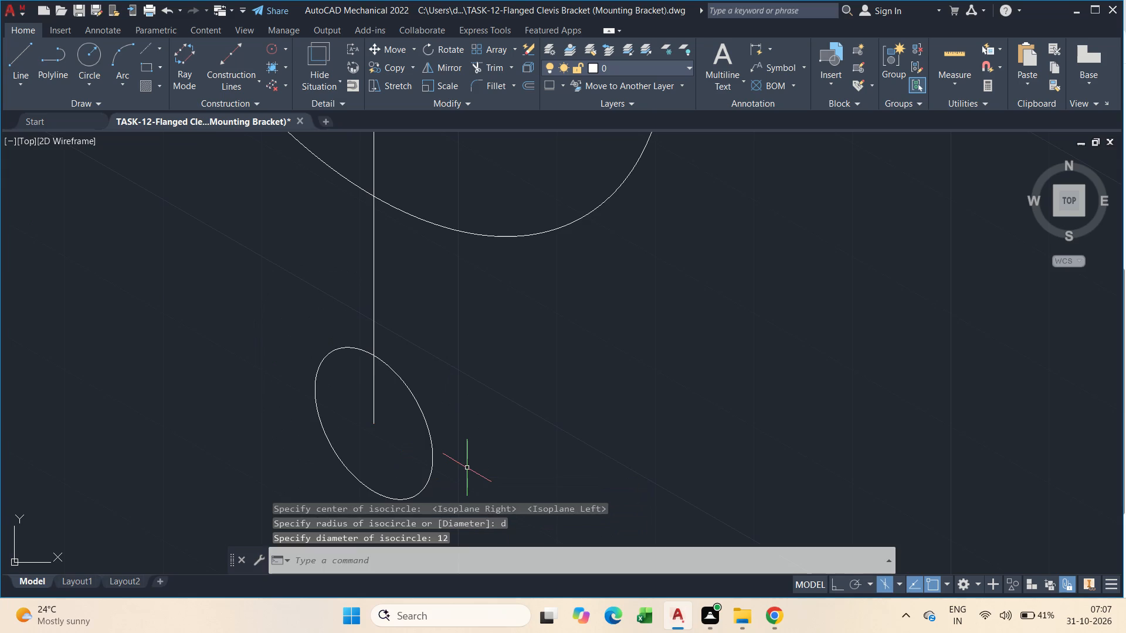
Draw a 30-diameter isocircle concentric with the lower 12-diameter isocircle.
{"action": "scroll", "coordinate": [467, 468], "scroll_direction": "down", "scroll_amount": 2}
{"action": "middle_click_drag", "start_coordinate": [438, 447], "coordinate": [400, 337]}
{"action": "type", "text": "eli"}
{"action": "left_click", "coordinate": [484, 373]}
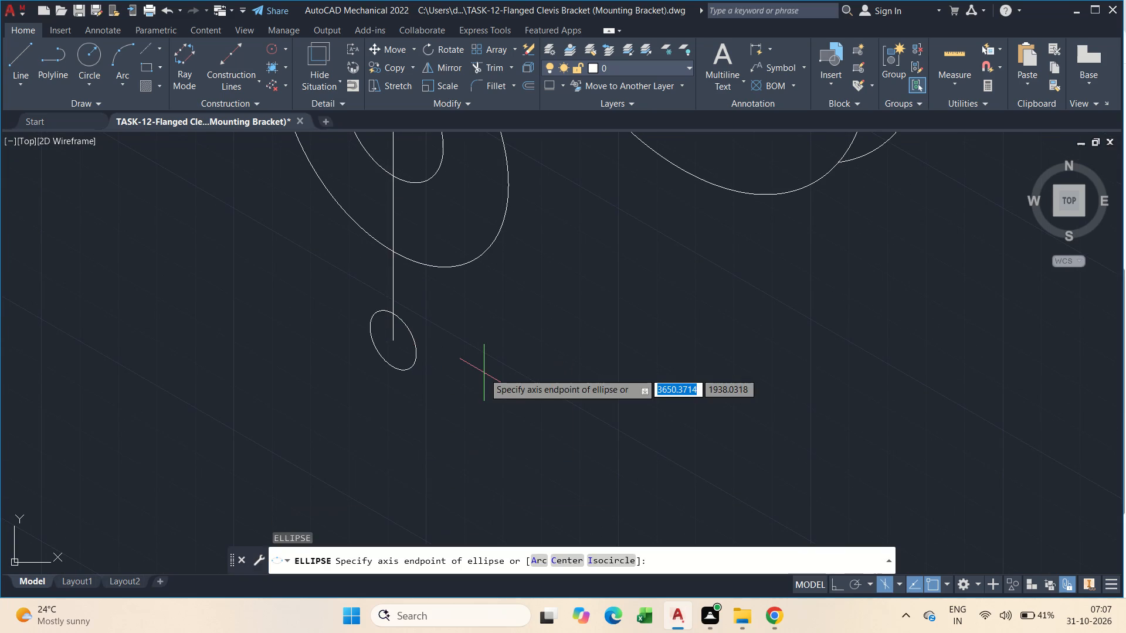
{"action": "type", "text": "i"}
{"action": "key", "text": "space"}
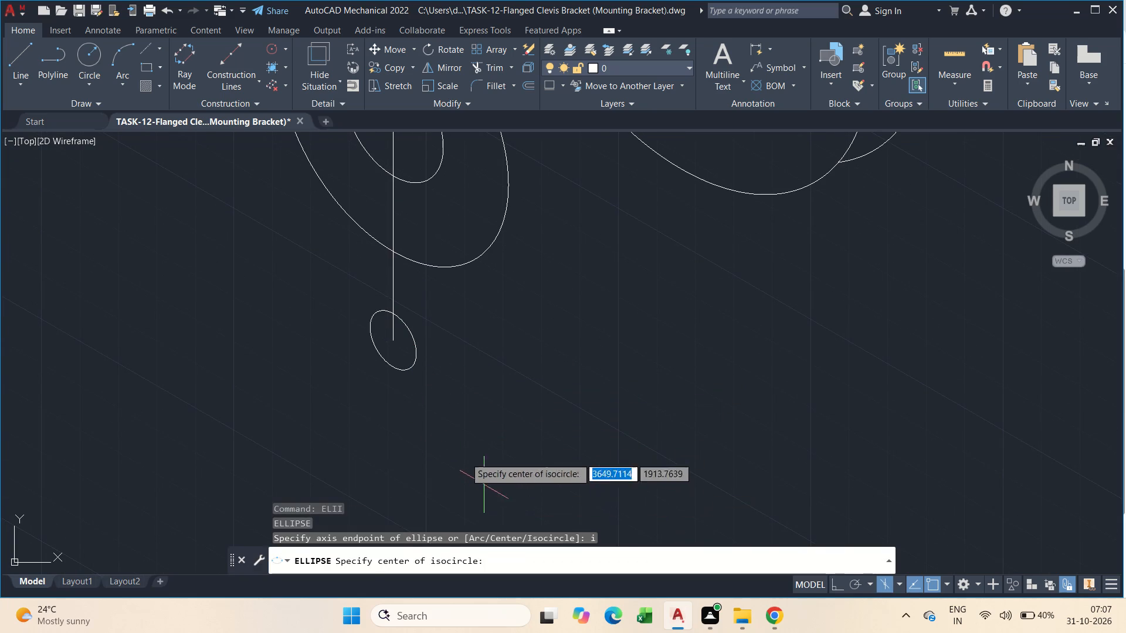
{"action": "left_click", "coordinate": [391, 337]}
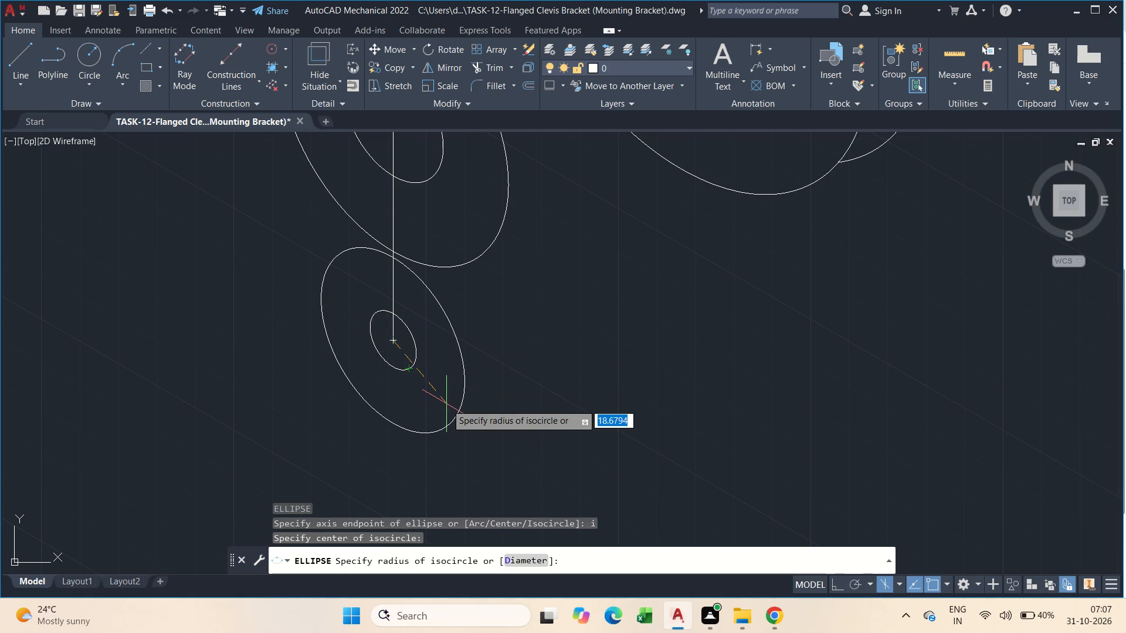
{"action": "type", "text": "d"}
{"action": "key", "text": "space"}
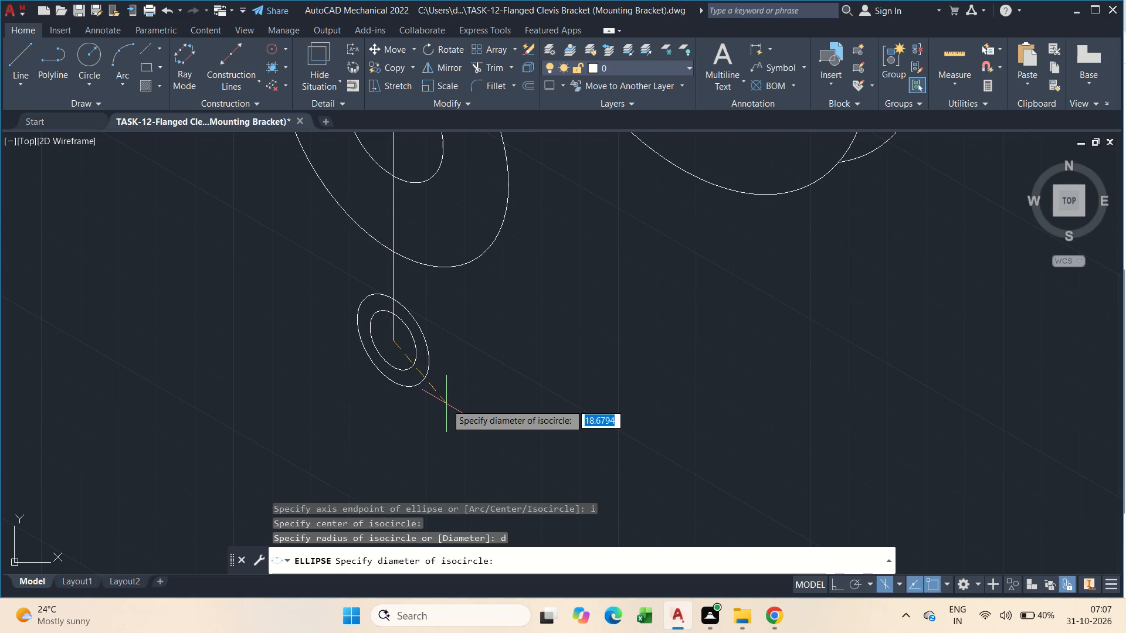
{"action": "key", "text": "1"}
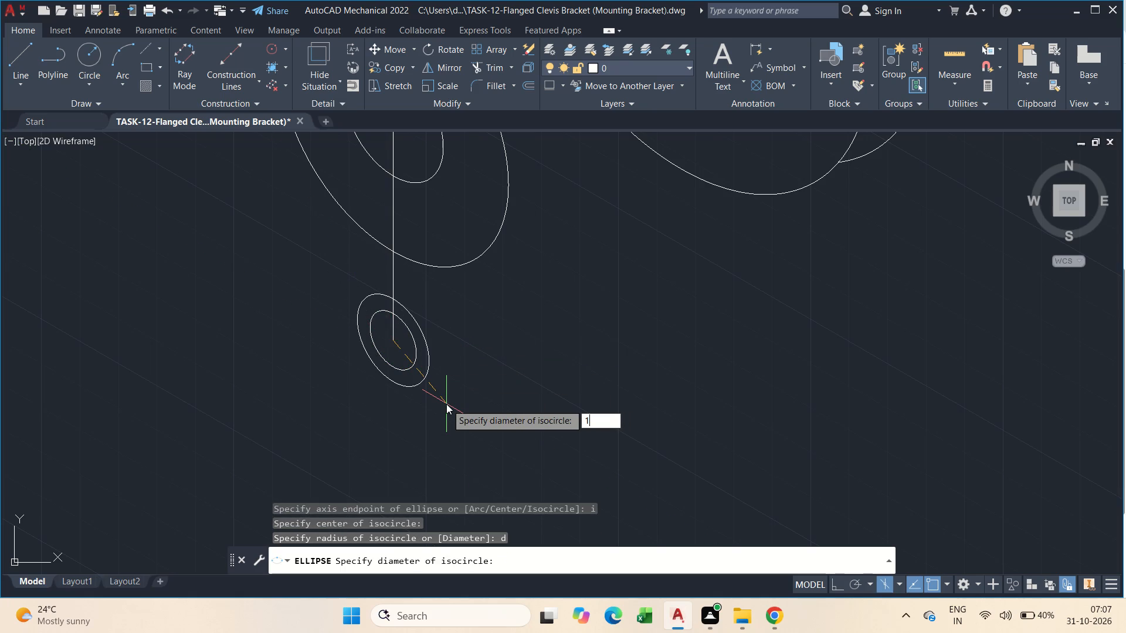
{"action": "key", "text": "BackSpace"}
{"action": "key", "text": "2"}
{"action": "key", "text": "BackSpace"}
{"action": "type", "text": "30"}
{"action": "key", "text": "Return"}
{"action": "key", "text": "Escape"}
Draw a line about 36 units long from the 60-diameter isocircle's lower-left edge to the left edge of the lower 30-diameter isocircle.
{"action": "scroll", "coordinate": [430, 397], "scroll_direction": "down", "scroll_amount": 2}
{"action": "middle_click", "coordinate": [429, 397]}
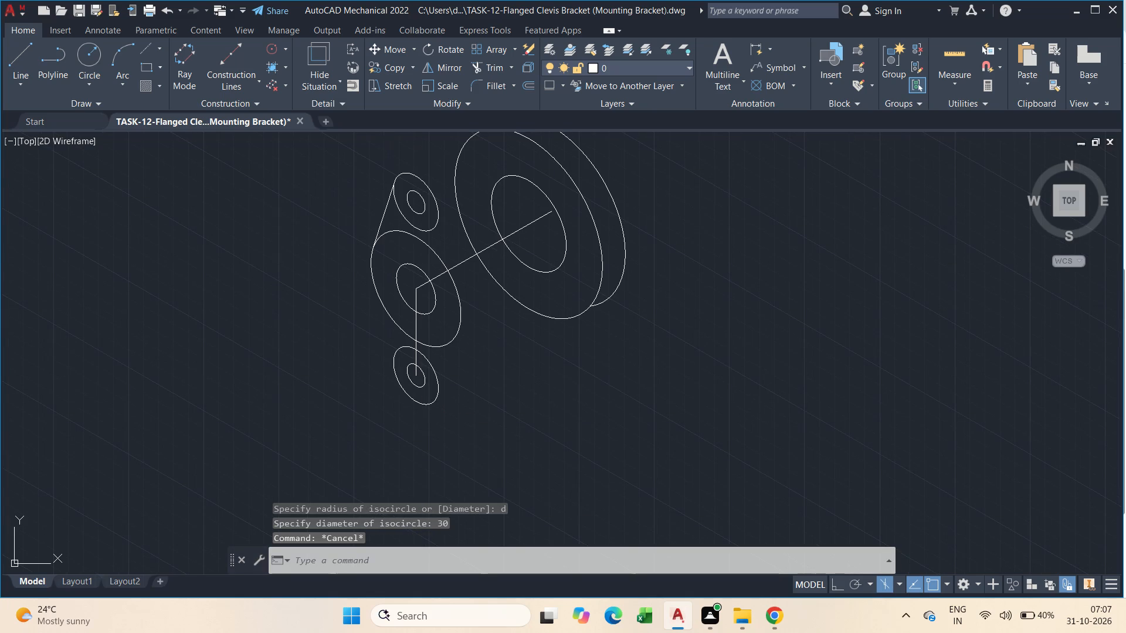
{"action": "scroll", "coordinate": [408, 375], "scroll_direction": "up", "scroll_amount": 1}
{"action": "type", "text": "l"}
{"action": "key", "text": "space"}
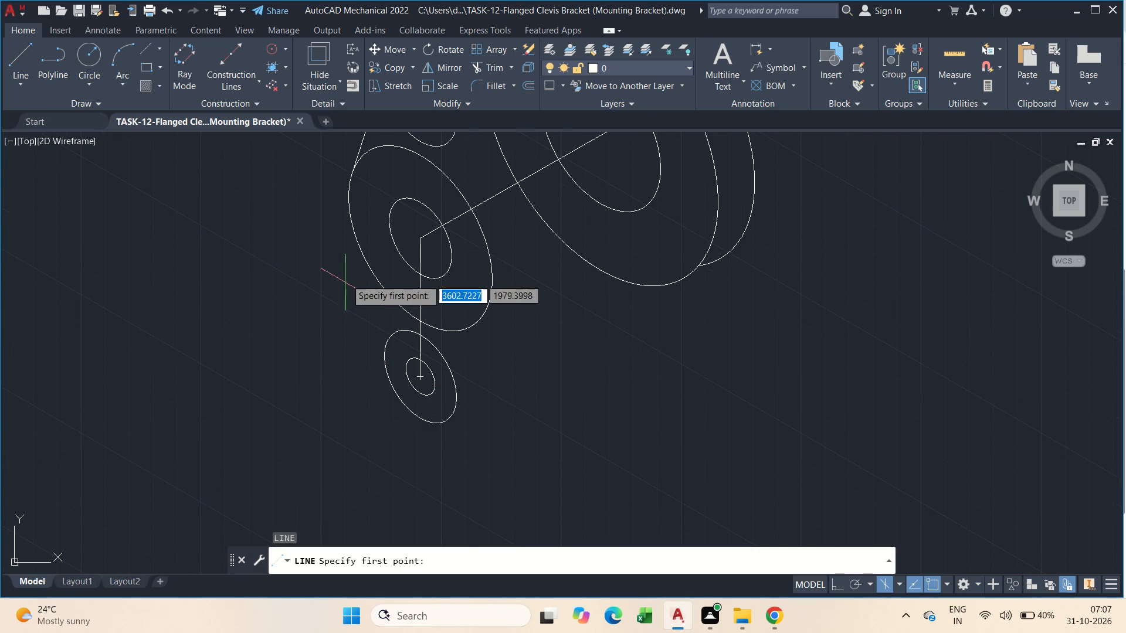
{"action": "left_click", "coordinate": [368, 271]}
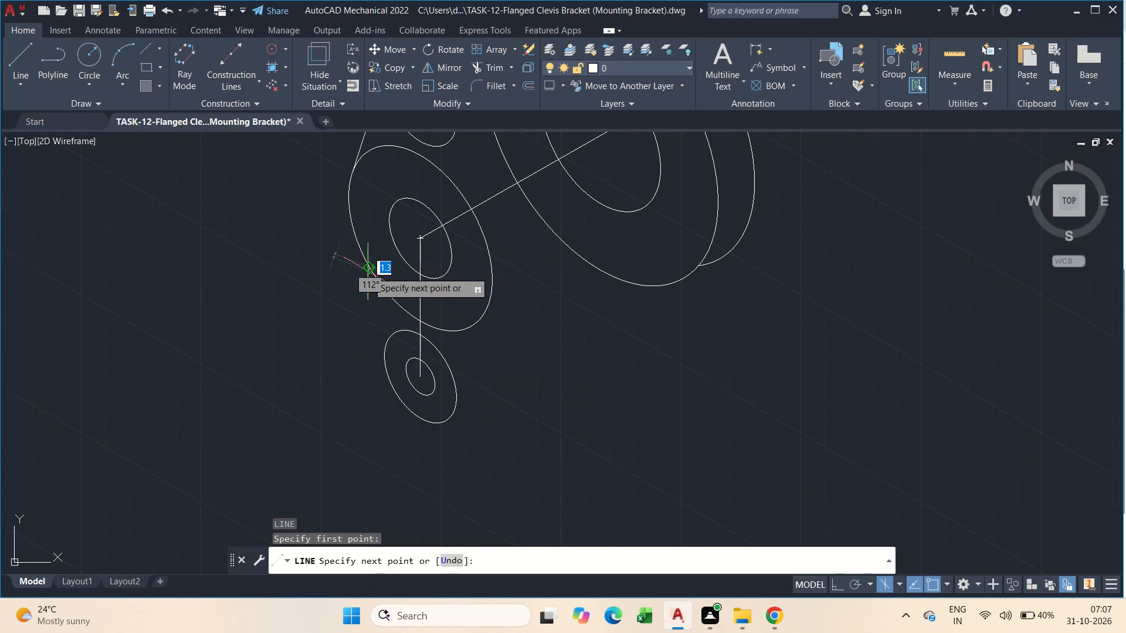
{"action": "left_click", "coordinate": [382, 369]}
{"action": "key", "text": "Escape"}
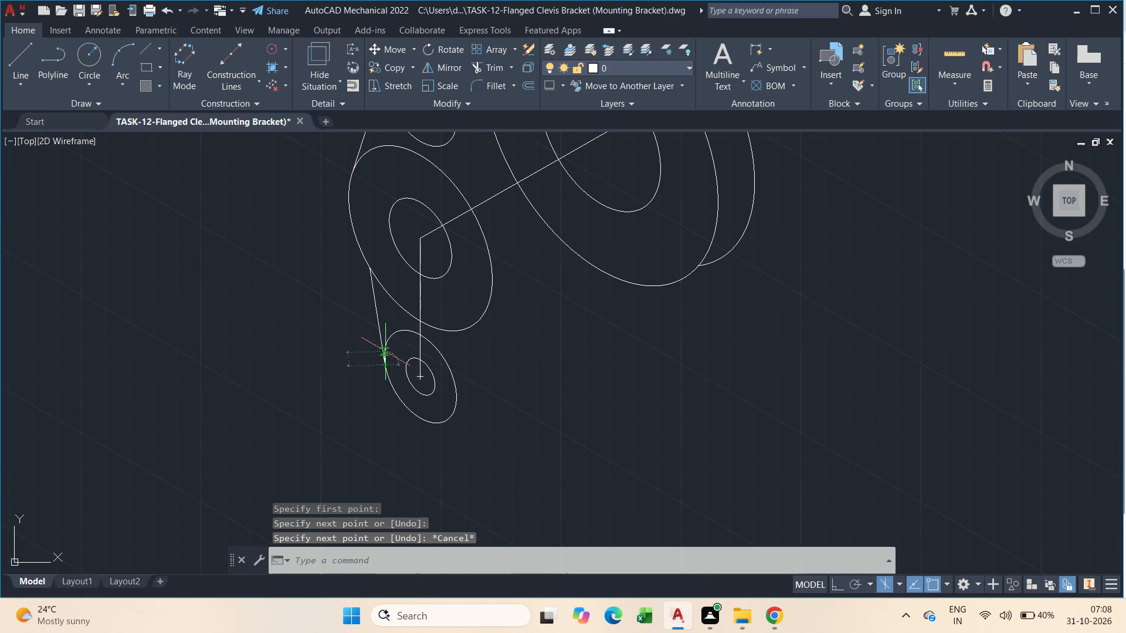
Stretch the lower-left line's upper end higher along the 60-diameter isocircle's left edge, making the line about 51 units long.
{"action": "left_click_drag", "start_coordinate": [386, 319], "coordinate": [376, 314]}
{"action": "left_click", "coordinate": [360, 308]}
{"action": "left_click", "coordinate": [370, 266]}
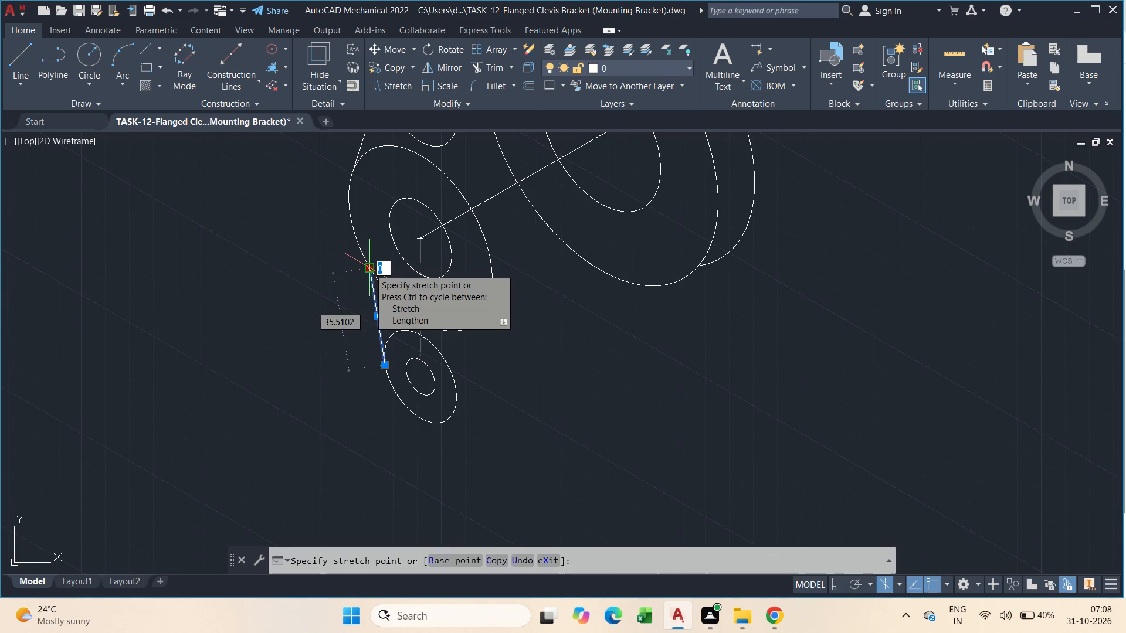
{"action": "scroll", "coordinate": [369, 268], "scroll_direction": "up", "scroll_amount": 4}
{"action": "middle_click_drag", "start_coordinate": [369, 268], "coordinate": [388, 301]}
{"action": "scroll", "coordinate": [369, 268], "scroll_direction": "down", "scroll_amount": 2}
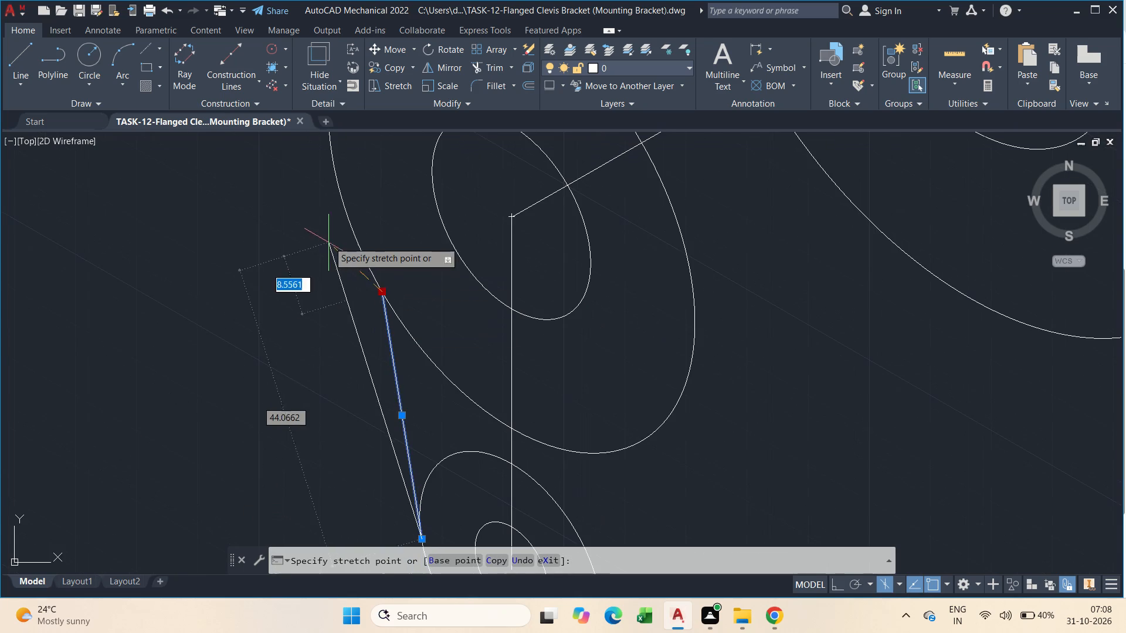
{"action": "left_click", "coordinate": [338, 192]}
{"action": "key", "text": "Escape"}
{"action": "scroll", "coordinate": [391, 270], "scroll_direction": "down", "scroll_amount": 3}
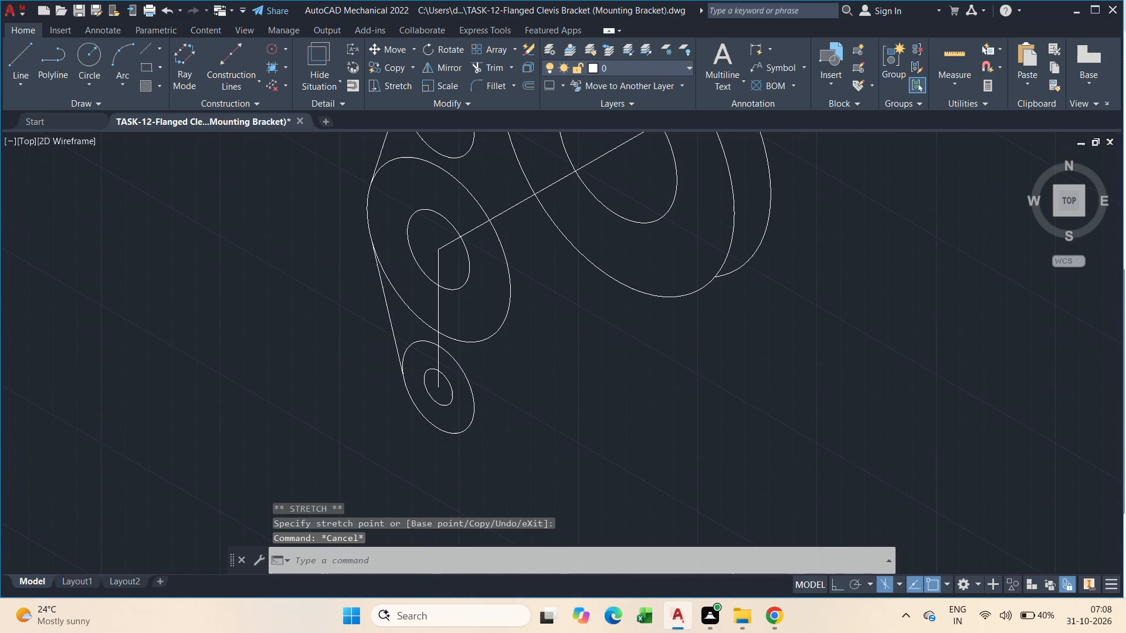
Draw a line about 38 units long from the lower 30-diameter isocircle's right edge to the 60-diameter isocircle's lower-right edge.
{"action": "scroll", "coordinate": [391, 270], "scroll_direction": "up", "scroll_amount": 1}
{"action": "key", "text": "Escape"}
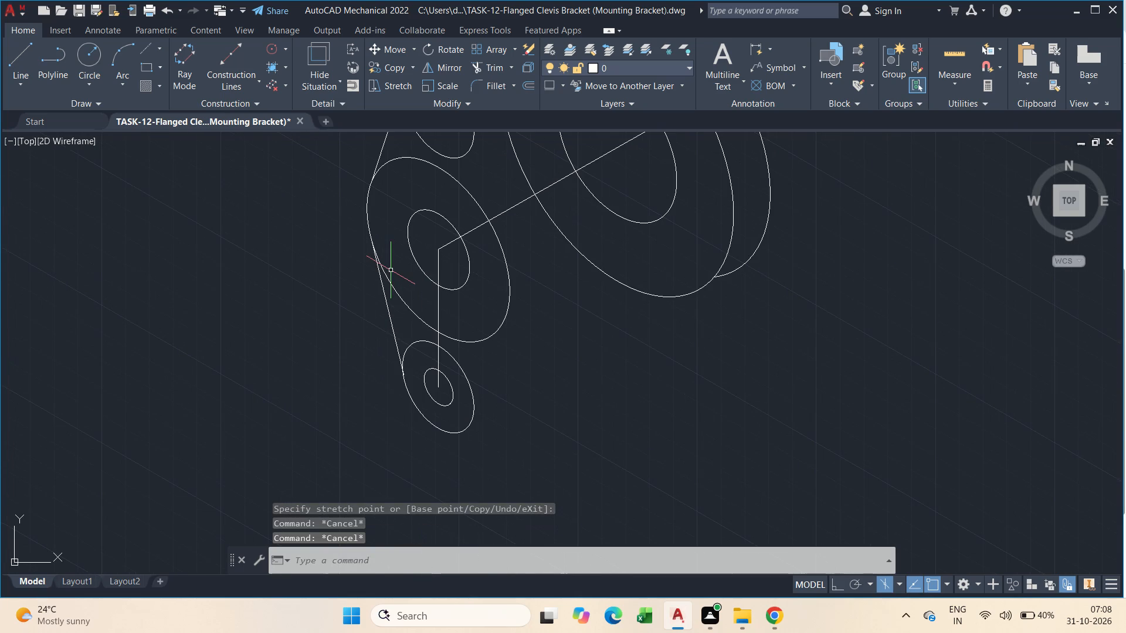
{"action": "key", "text": "Escape"}
{"action": "type", "text": "l"}
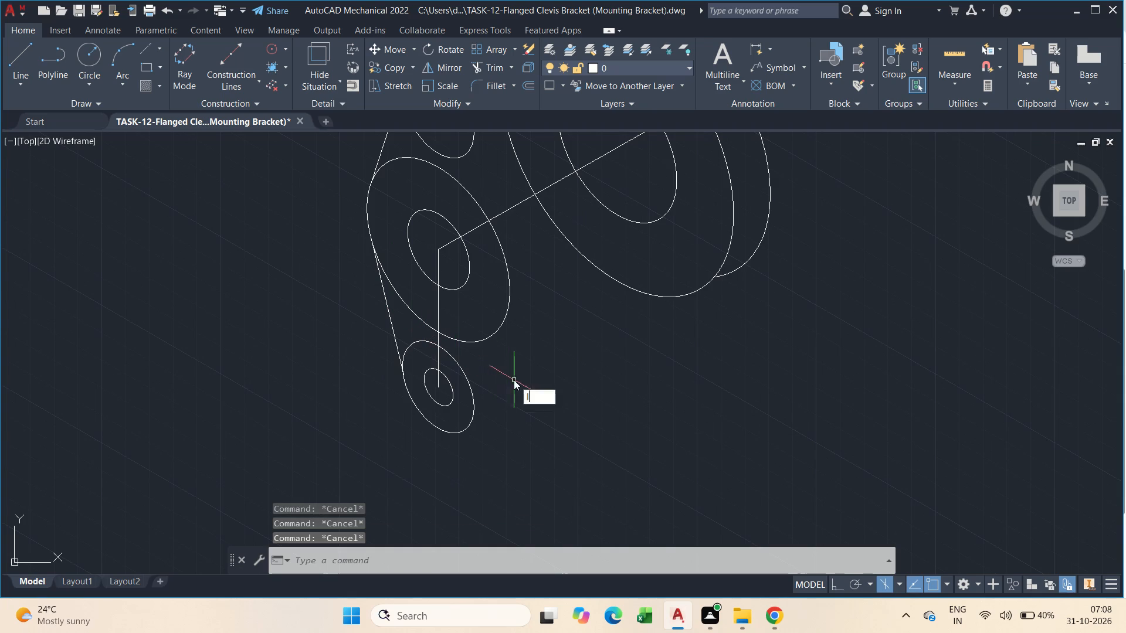
{"action": "key", "text": "space"}
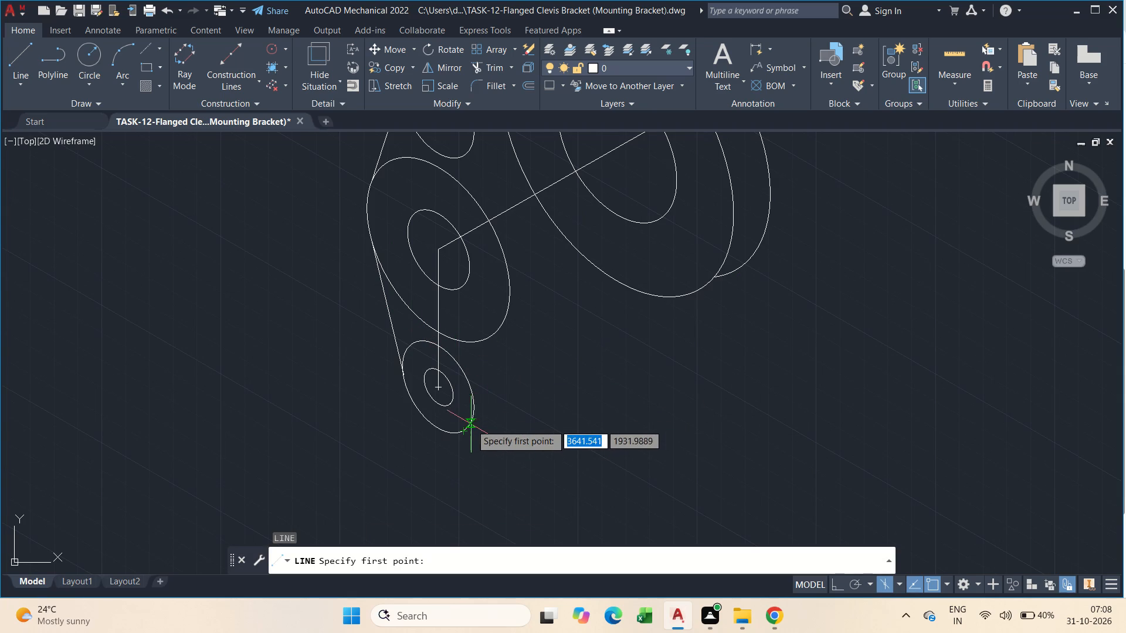
{"action": "left_click", "coordinate": [476, 416]}
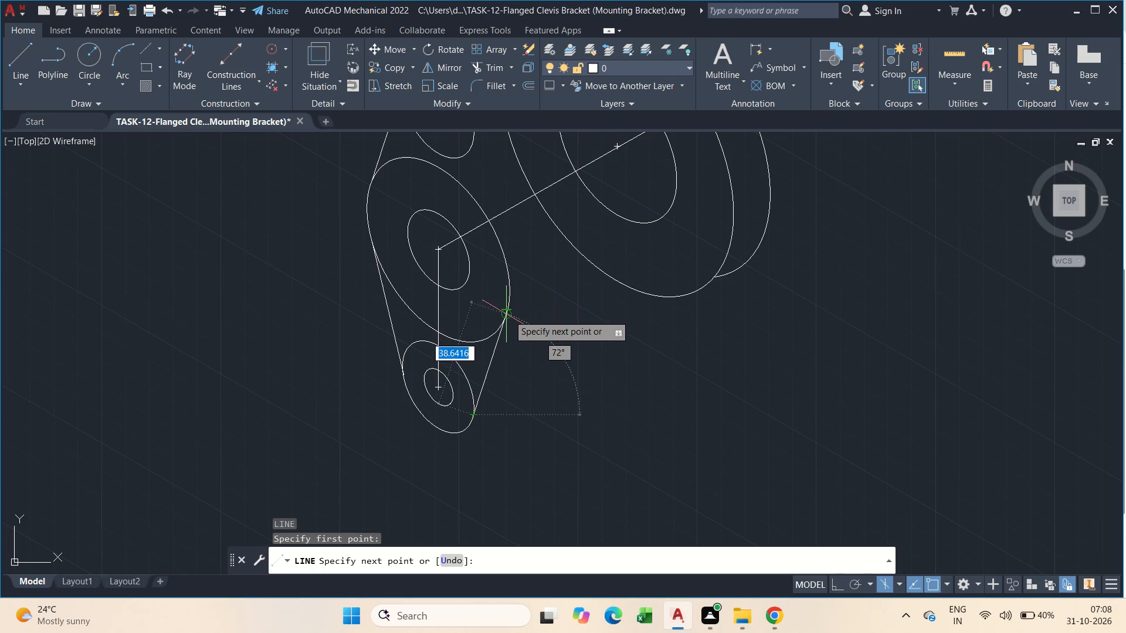
{"action": "left_click", "coordinate": [508, 316]}
{"action": "key", "text": "Escape"}
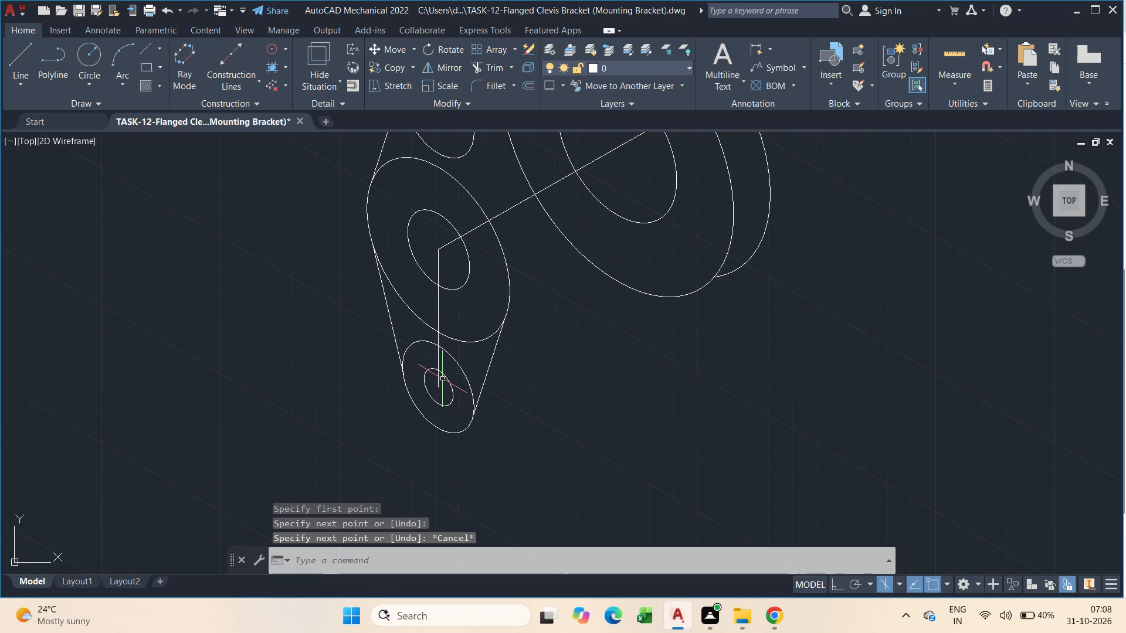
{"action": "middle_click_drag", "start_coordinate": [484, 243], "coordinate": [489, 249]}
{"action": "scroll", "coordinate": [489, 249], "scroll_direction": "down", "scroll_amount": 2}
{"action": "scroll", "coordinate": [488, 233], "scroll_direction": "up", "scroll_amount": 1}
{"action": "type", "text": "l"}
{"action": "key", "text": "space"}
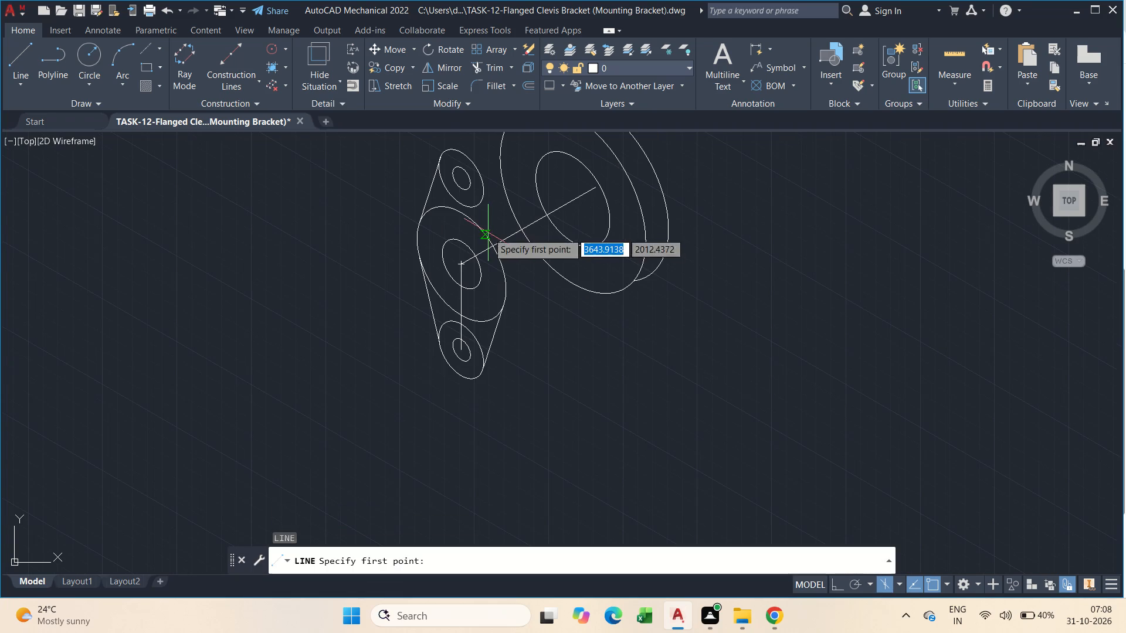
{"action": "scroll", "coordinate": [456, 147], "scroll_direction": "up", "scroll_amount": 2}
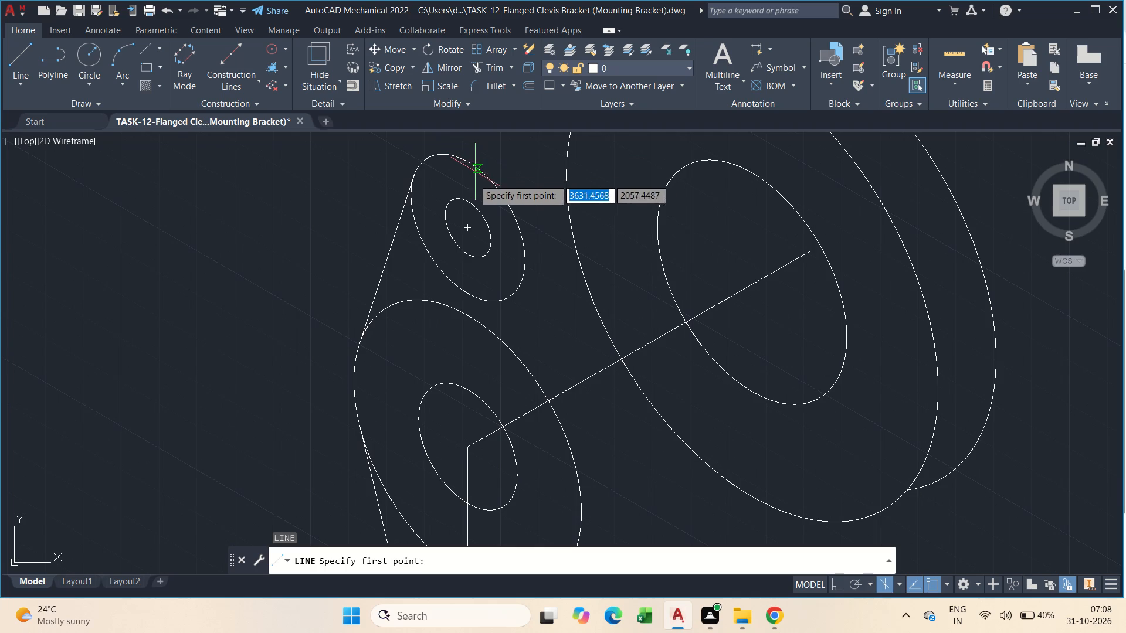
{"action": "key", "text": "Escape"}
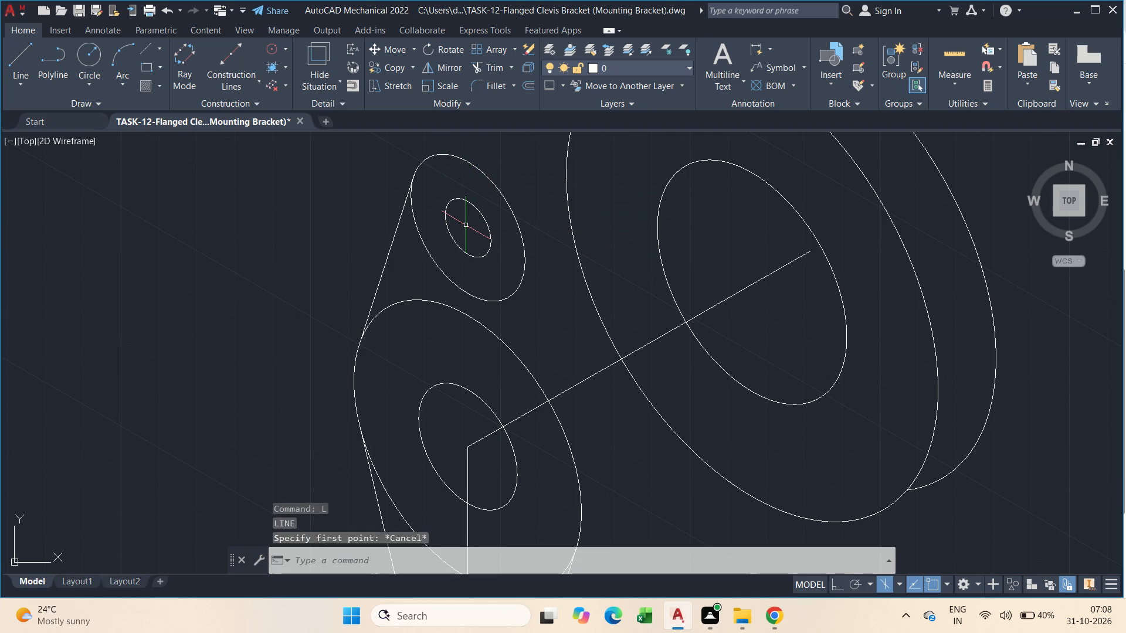
Draw a vertical line from the 26-diameter isocircle's centre up through the upper 12-diameter isocircle, ending above the radius-15 isocircle.
{"action": "type", "text": "l"}
{"action": "key", "text": "space"}
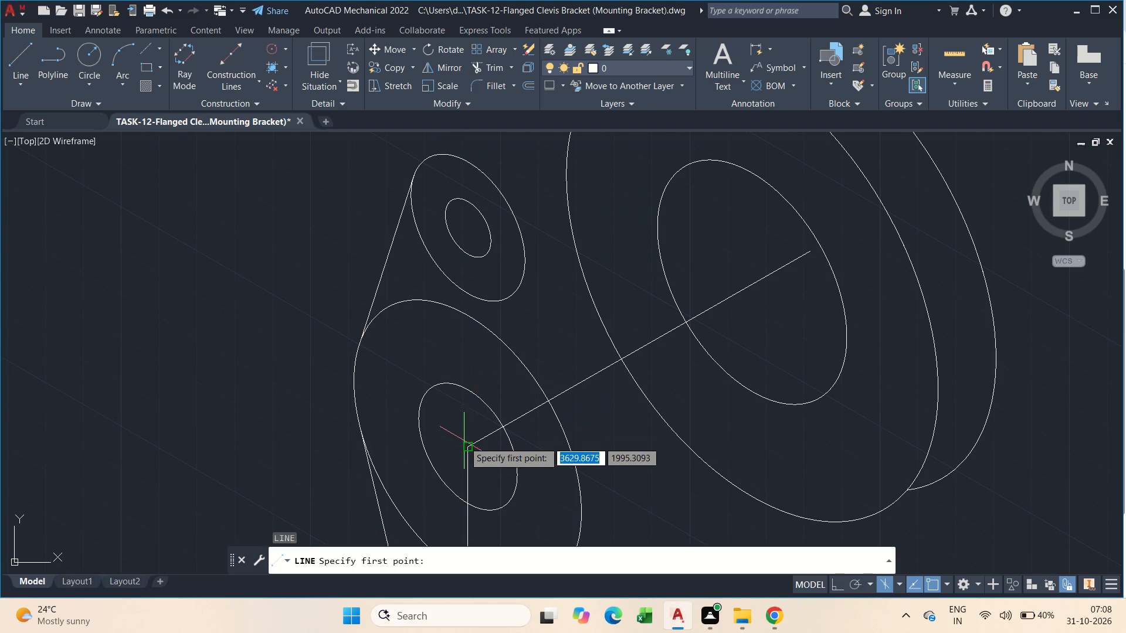
{"action": "left_click", "coordinate": [464, 441]}
{"action": "middle_click_drag", "start_coordinate": [473, 214], "coordinate": [473, 222]}
{"action": "middle_click_drag", "start_coordinate": [471, 156], "coordinate": [465, 264]}
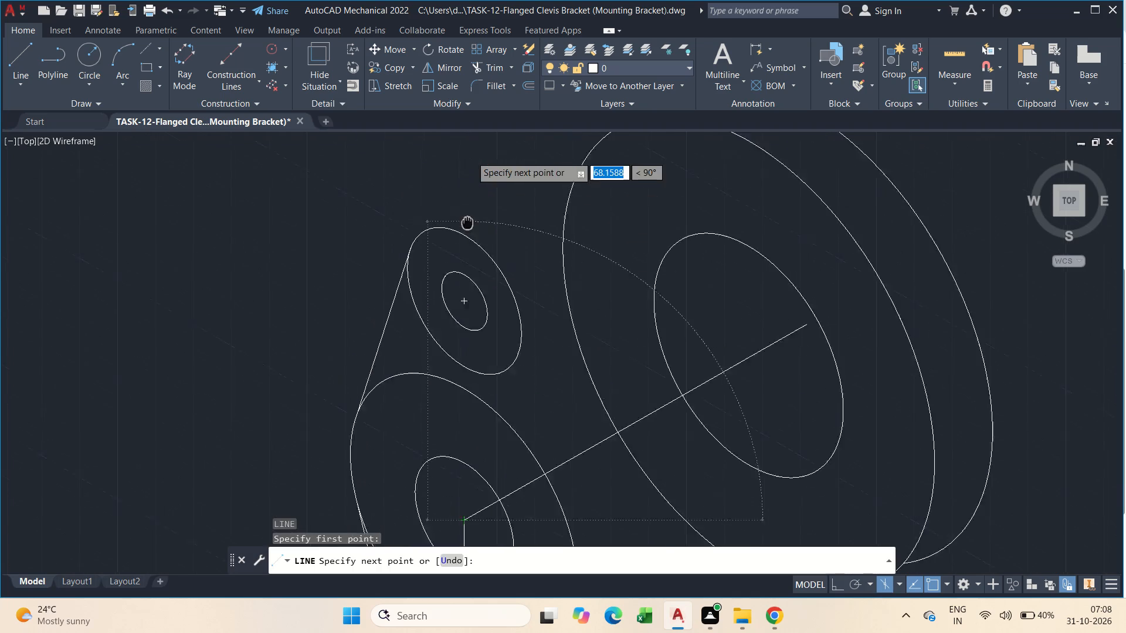
{"action": "middle_click_drag", "start_coordinate": [465, 264], "coordinate": [465, 264]}
{"action": "left_click", "coordinate": [469, 161]}
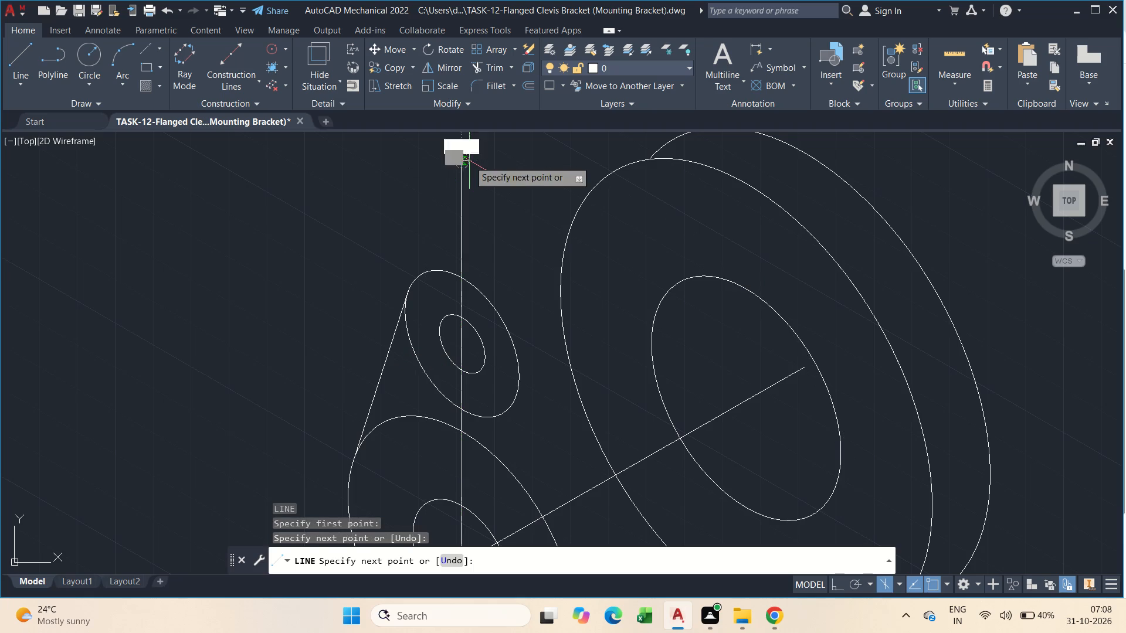
{"action": "key", "text": "Escape"}
Trim off the part of the vertical line that extends above the upper radius-15 isocircle.
{"action": "middle_click_drag", "start_coordinate": [499, 341], "coordinate": [474, 324]}
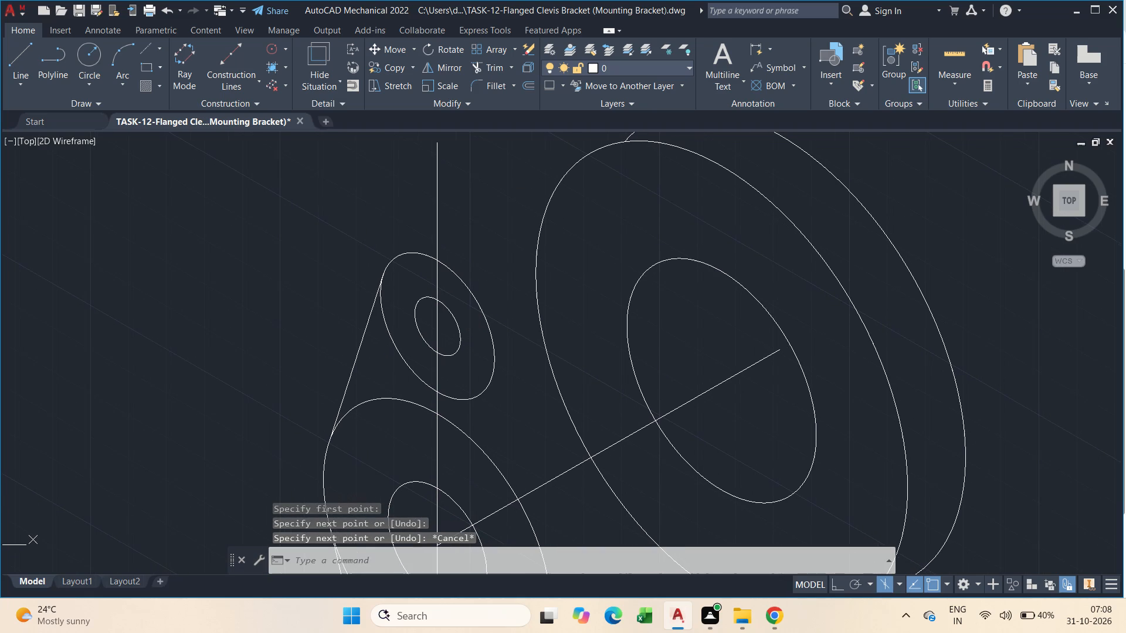
{"action": "type", "text": "tr"}
{"action": "key", "text": "space"}
{"action": "left_click_drag", "start_coordinate": [469, 258], "coordinate": [437, 232]}
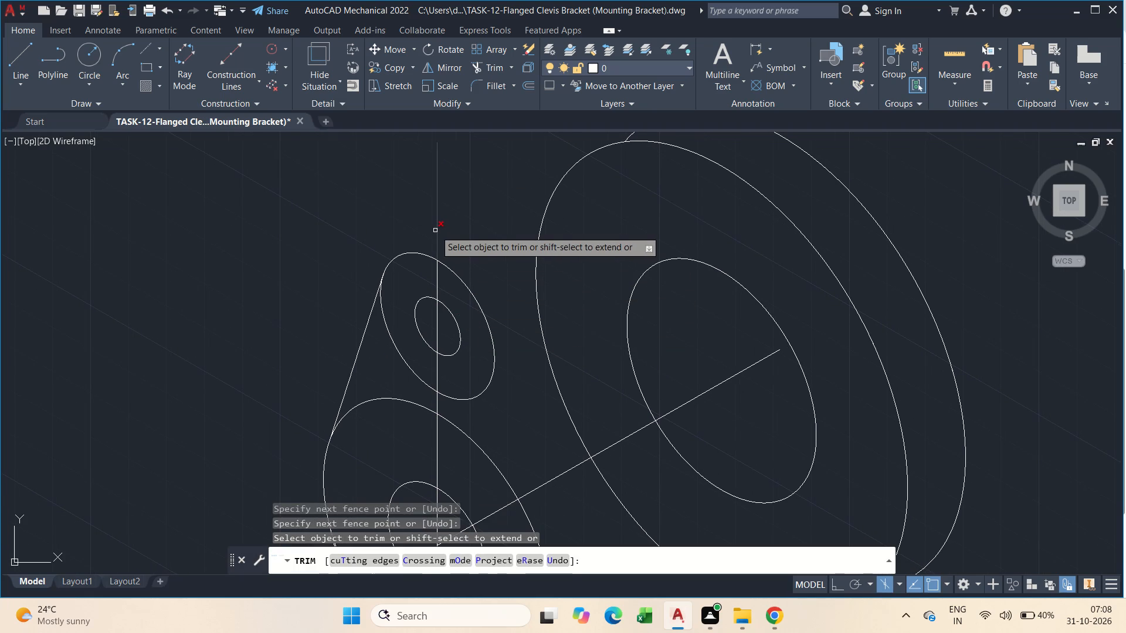
{"action": "left_click", "coordinate": [424, 224]}
{"action": "left_click", "coordinate": [507, 257]}
{"action": "key", "text": "Escape"}
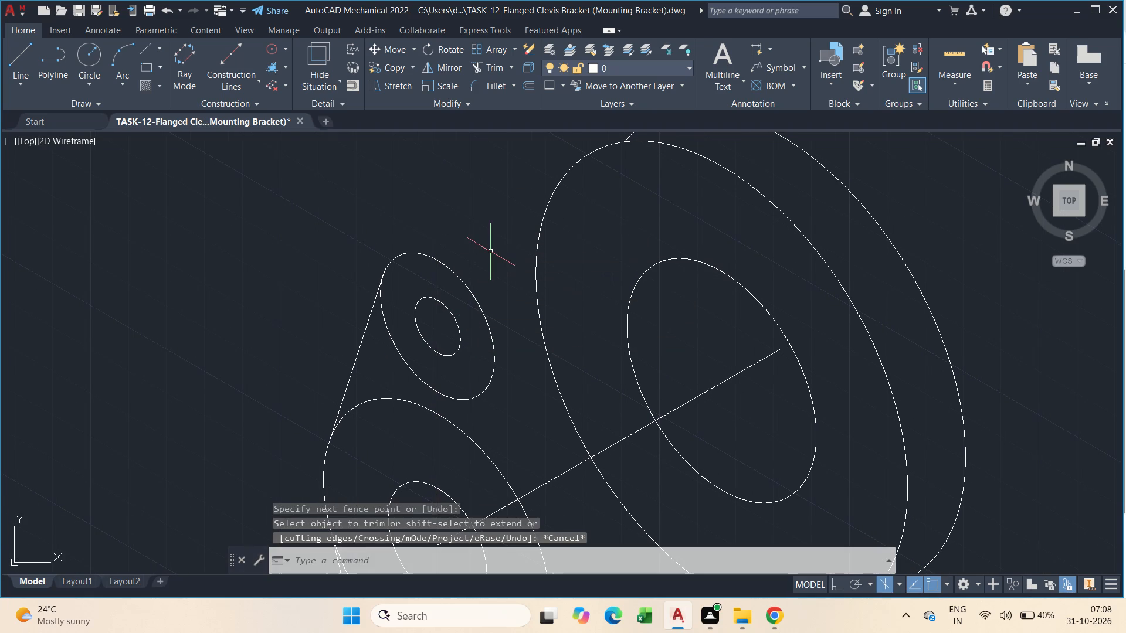
Trim off the portions of the upper 12-diameter and radius-15 isocircles on the flange side of the vertical line.
{"action": "middle_click_drag", "start_coordinate": [454, 335], "coordinate": [451, 294]}
{"action": "type", "text": "tr"}
{"action": "key", "text": "space"}
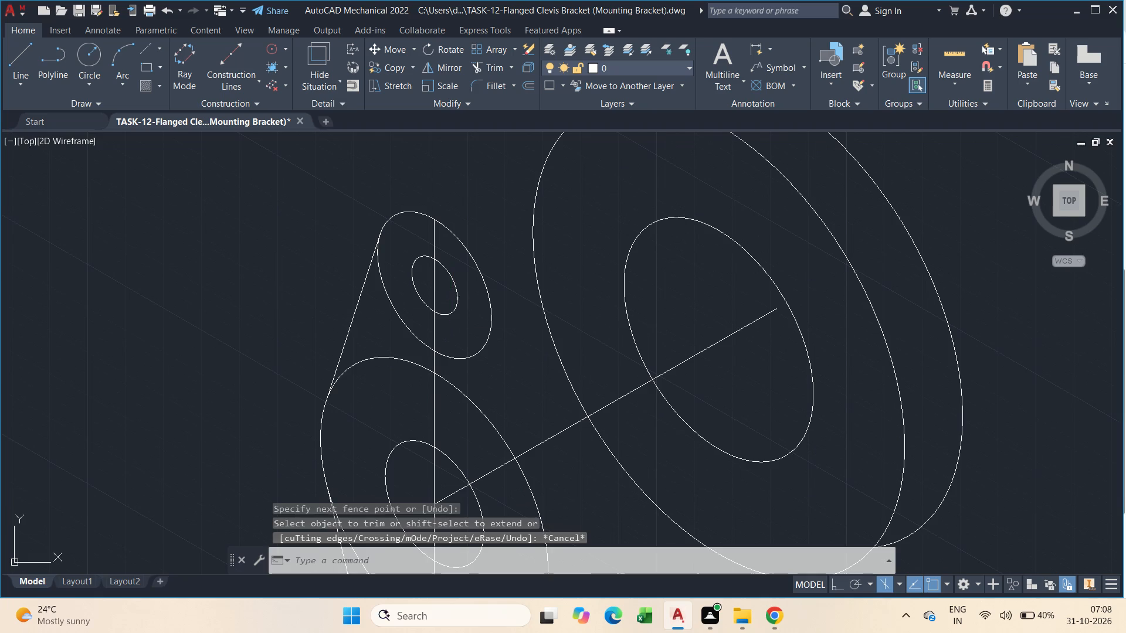
{"action": "left_click_drag", "start_coordinate": [455, 297], "coordinate": [501, 294]}
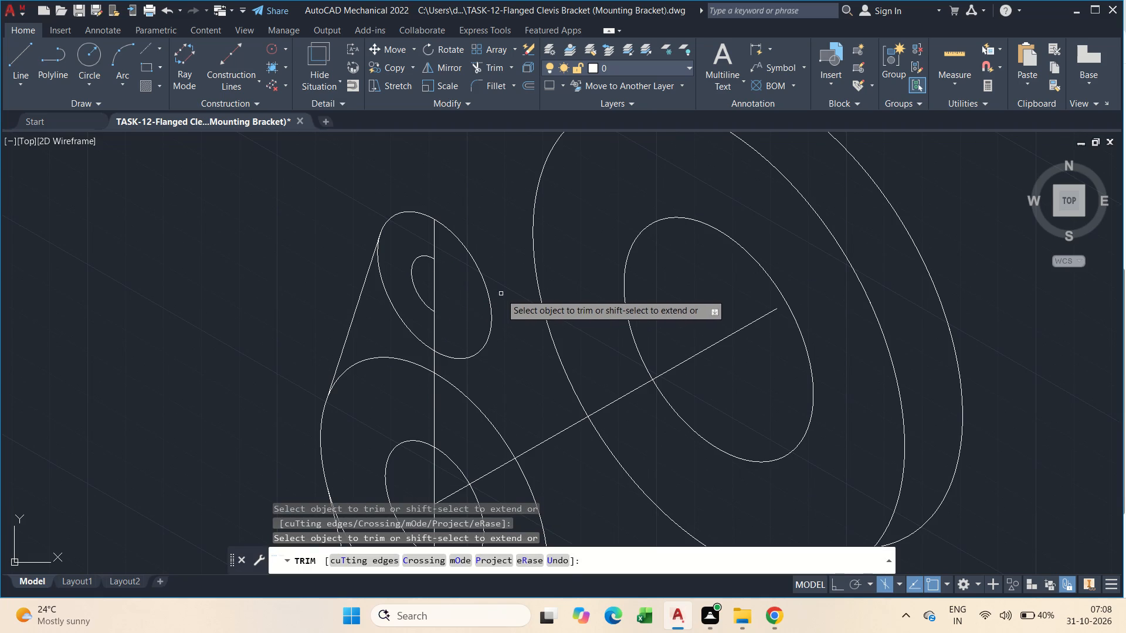
{"action": "left_click_drag", "start_coordinate": [501, 294], "coordinate": [479, 302]}
{"action": "left_click_drag", "start_coordinate": [502, 305], "coordinate": [472, 307]}
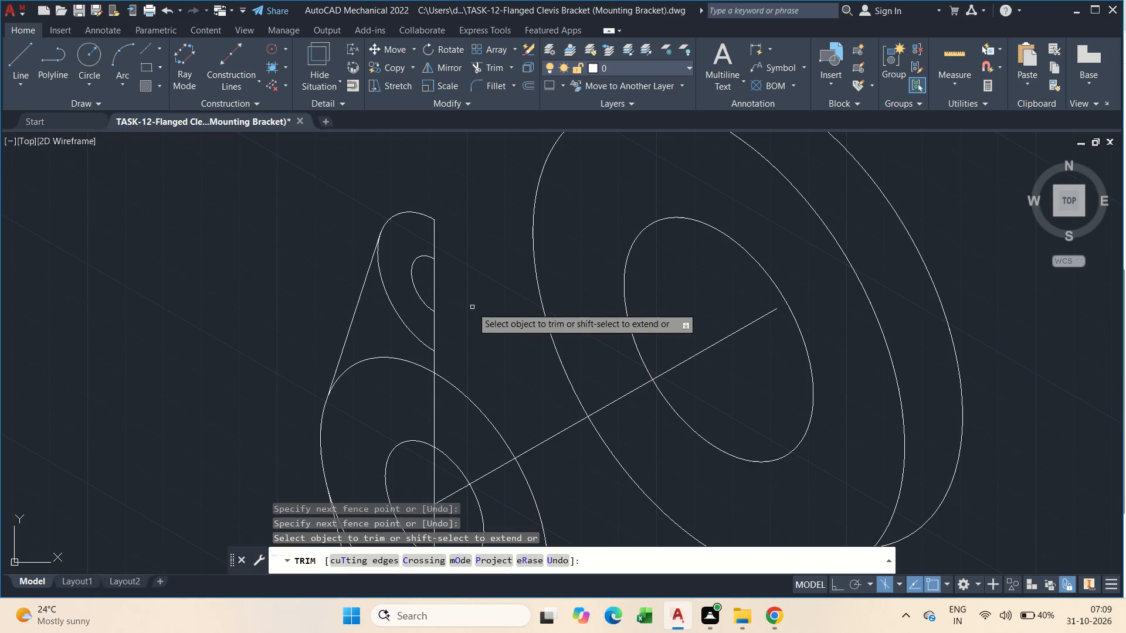
{"action": "middle_click_drag", "start_coordinate": [495, 356], "coordinate": [498, 346]}
{"action": "scroll", "coordinate": [498, 346], "scroll_direction": "down", "scroll_amount": 1}
{"action": "middle_click_drag", "start_coordinate": [509, 372], "coordinate": [494, 223]}
{"action": "key", "text": "Escape"}
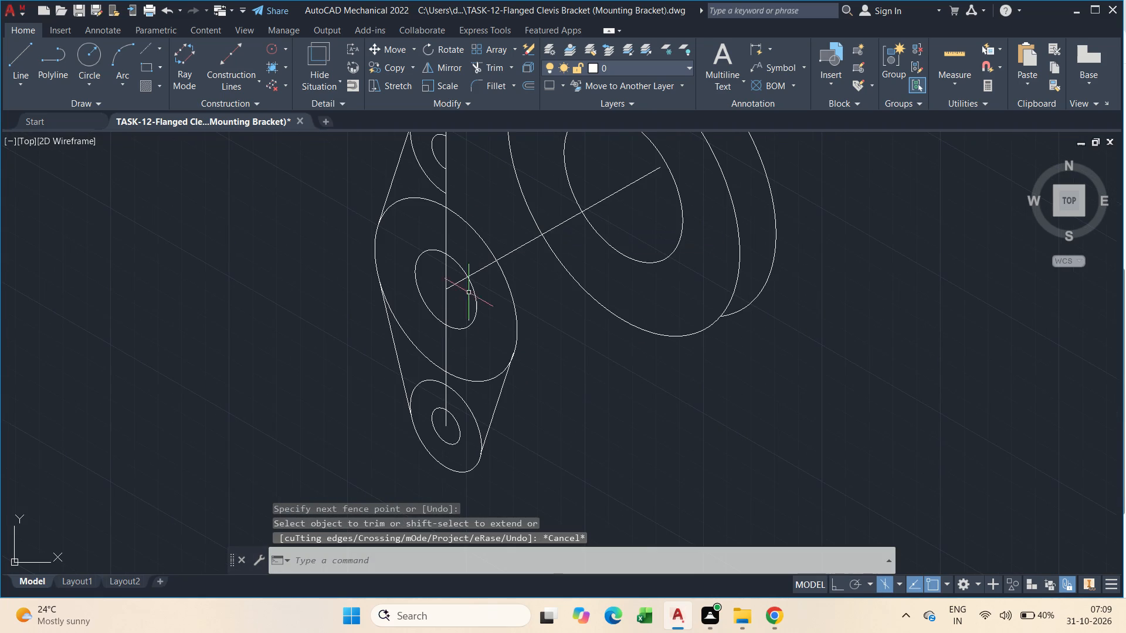
{"action": "key", "text": "space"}
{"action": "key", "text": "Escape"}
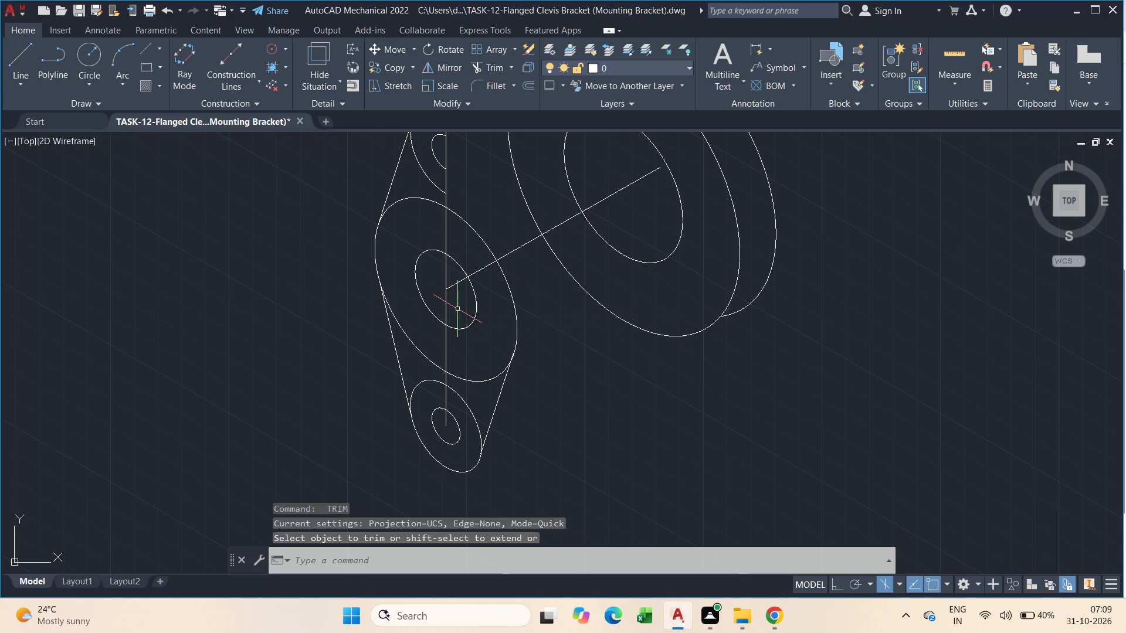
Draw a line from the 26-diameter isocircle's centre down and right along the 330° isometric axis, ending past the 60-diameter isocircle.
{"action": "type", "text": "l"}
{"action": "key", "text": "space"}
{"action": "left_click", "coordinate": [445, 289]}
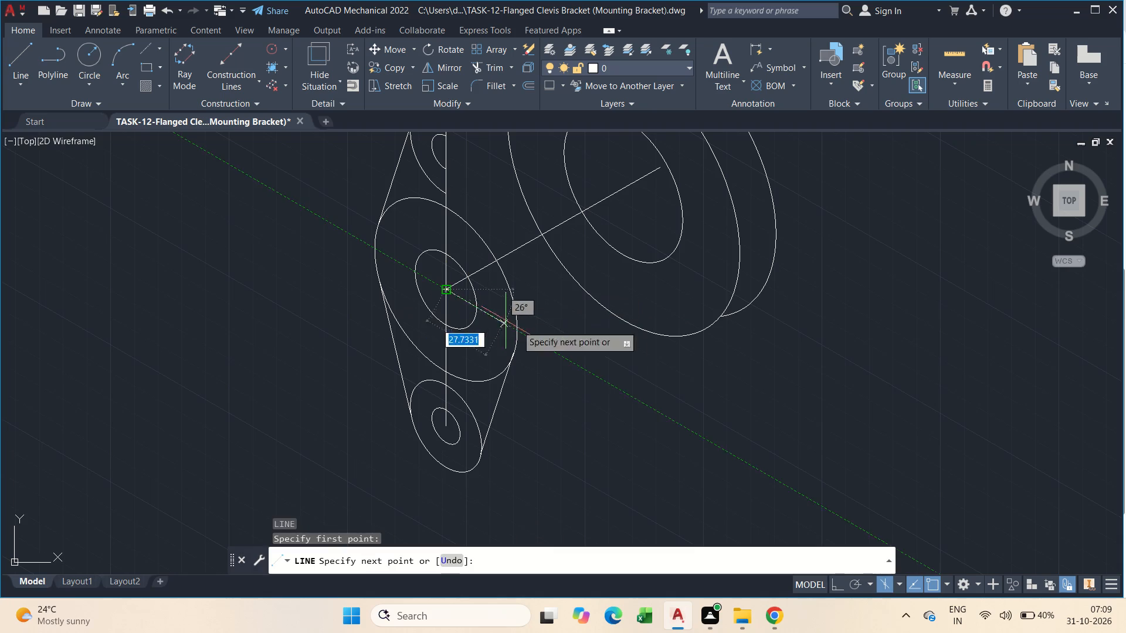
{"action": "left_click", "coordinate": [596, 373]}
{"action": "key", "text": "Escape"}
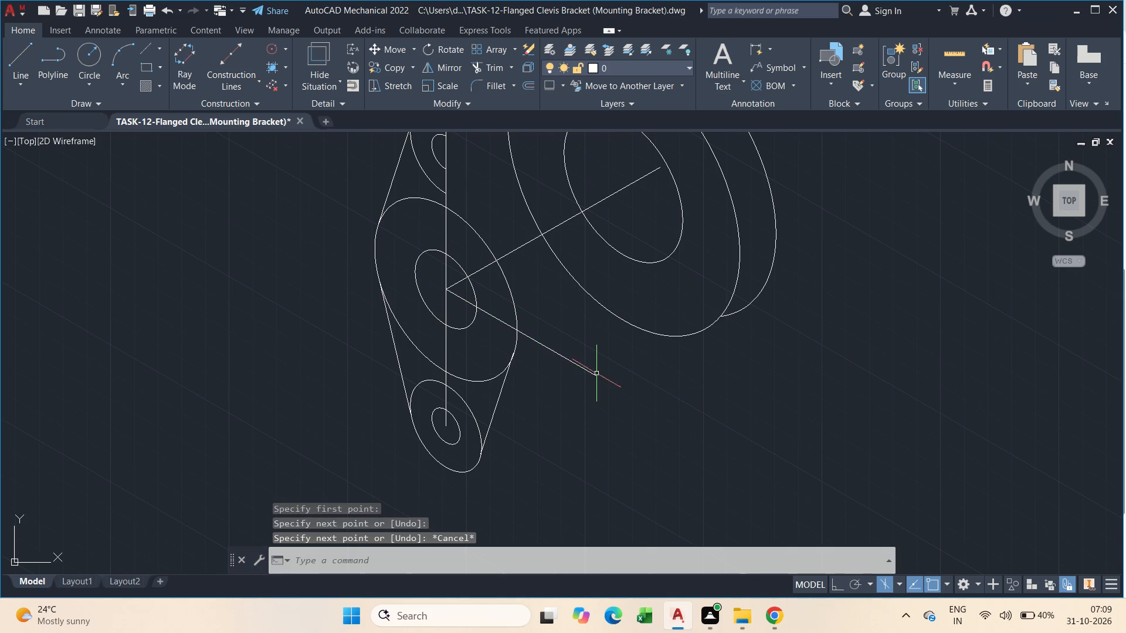
Trim the upper-right portions of the 26- and 60-diameter isocircles between the vertical line and the new slanted line.
{"action": "type", "text": "tr"}
{"action": "key", "text": "space"}
{"action": "scroll", "coordinate": [468, 292], "scroll_direction": "up", "scroll_amount": 2}
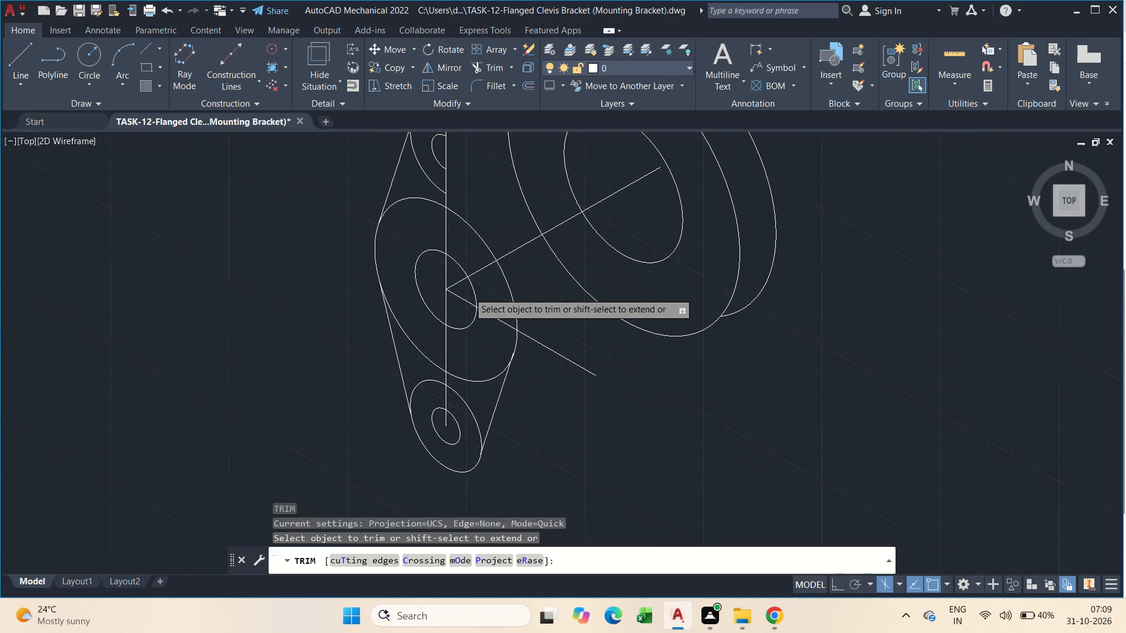
{"action": "left_click_drag", "start_coordinate": [523, 178], "coordinate": [423, 244]}
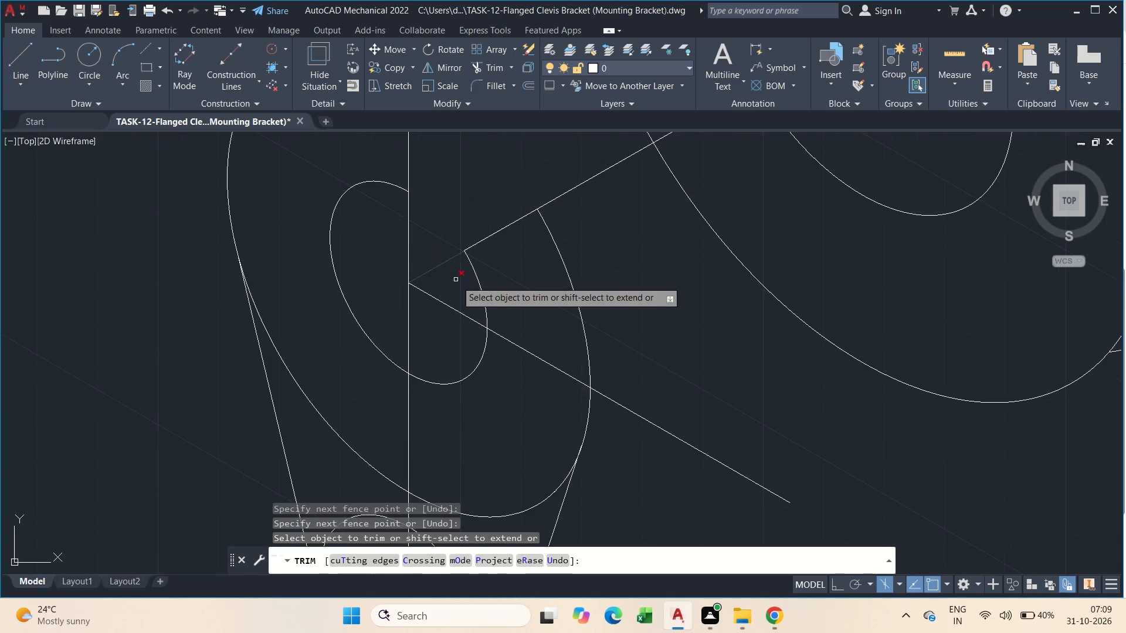
{"action": "left_click_drag", "start_coordinate": [456, 283], "coordinate": [592, 297]}
{"action": "scroll", "coordinate": [588, 295], "scroll_direction": "down", "scroll_amount": 2}
{"action": "key", "text": "Escape"}
{"action": "scroll", "coordinate": [588, 295], "scroll_direction": "down", "scroll_amount": 1}
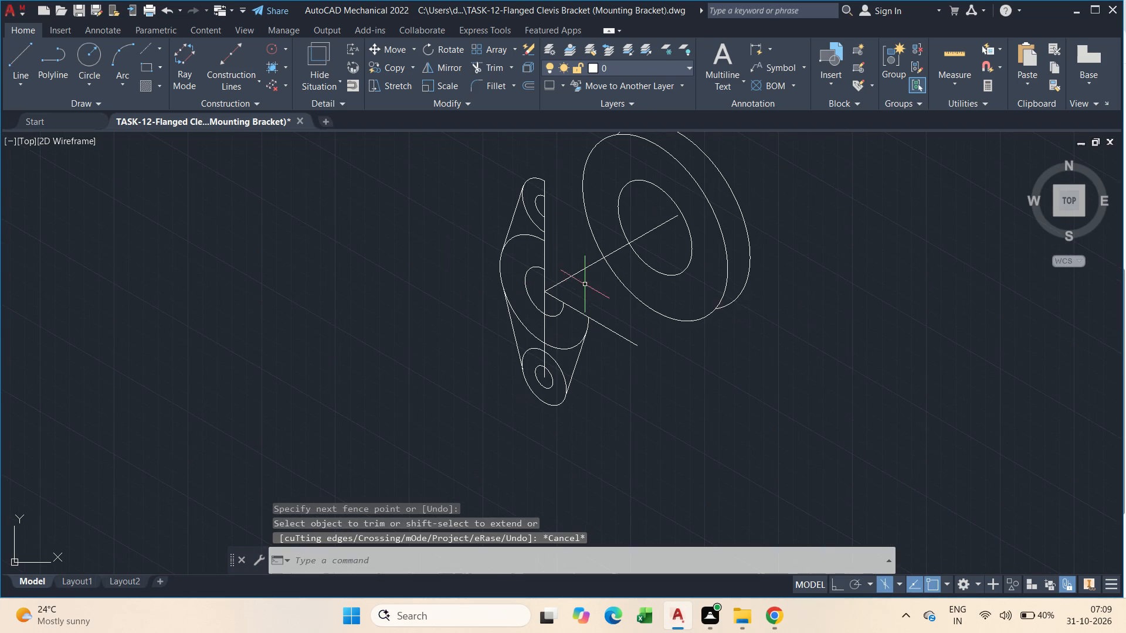
Delete the line joining the lug's centre to the large flange's centre.
{"action": "left_click", "coordinate": [584, 281]}
{"action": "left_click_drag", "start_coordinate": [575, 268], "coordinate": [588, 279]}
{"action": "key", "text": "Delete"}
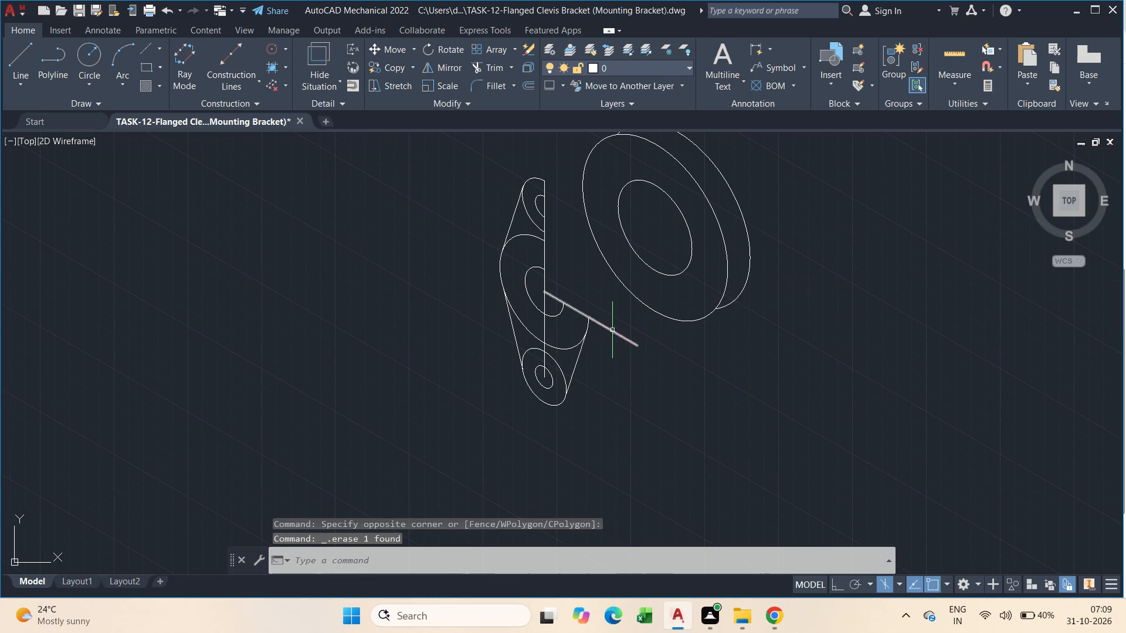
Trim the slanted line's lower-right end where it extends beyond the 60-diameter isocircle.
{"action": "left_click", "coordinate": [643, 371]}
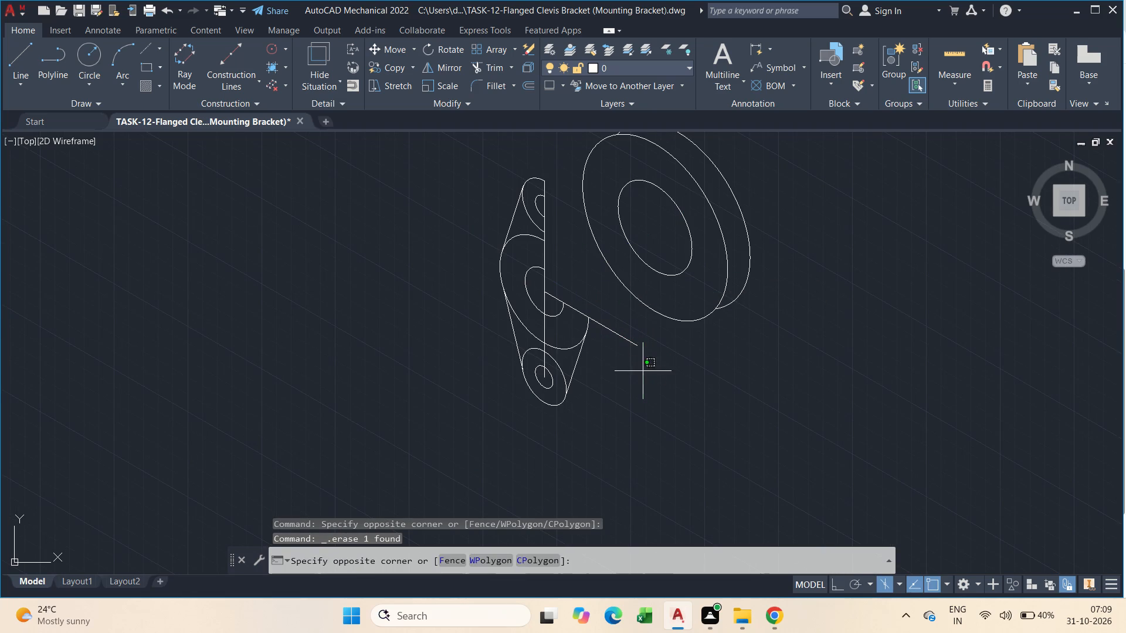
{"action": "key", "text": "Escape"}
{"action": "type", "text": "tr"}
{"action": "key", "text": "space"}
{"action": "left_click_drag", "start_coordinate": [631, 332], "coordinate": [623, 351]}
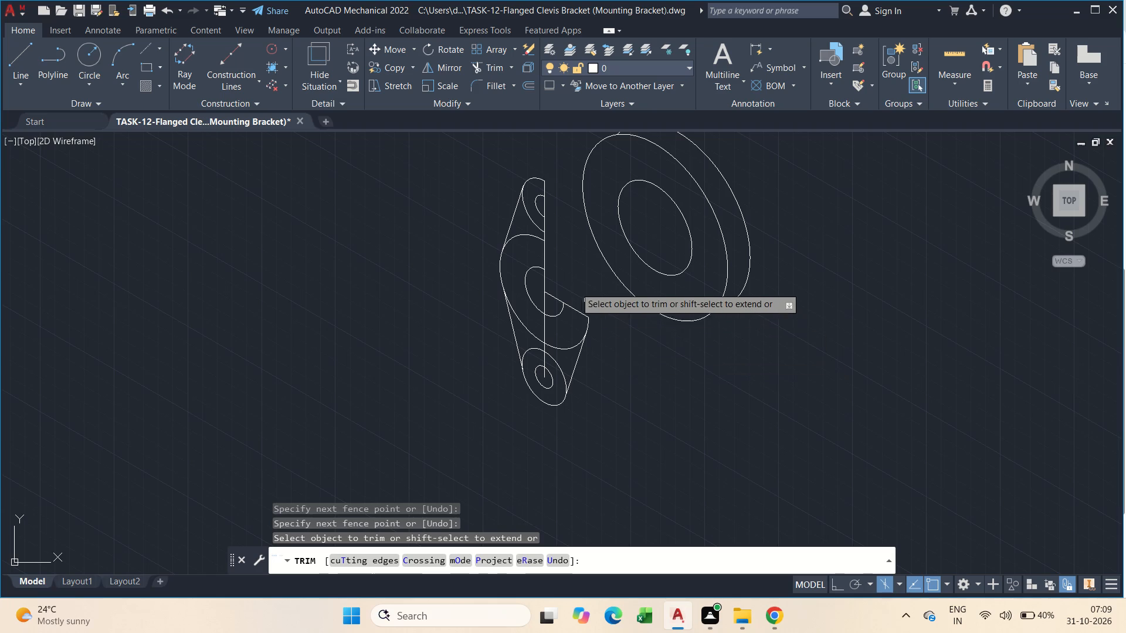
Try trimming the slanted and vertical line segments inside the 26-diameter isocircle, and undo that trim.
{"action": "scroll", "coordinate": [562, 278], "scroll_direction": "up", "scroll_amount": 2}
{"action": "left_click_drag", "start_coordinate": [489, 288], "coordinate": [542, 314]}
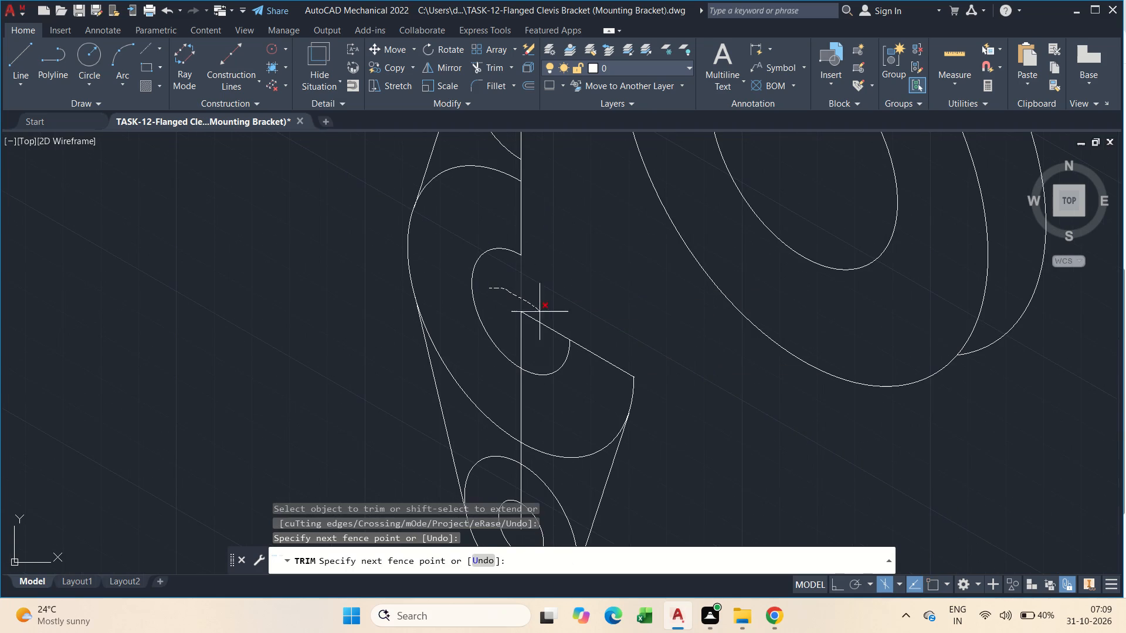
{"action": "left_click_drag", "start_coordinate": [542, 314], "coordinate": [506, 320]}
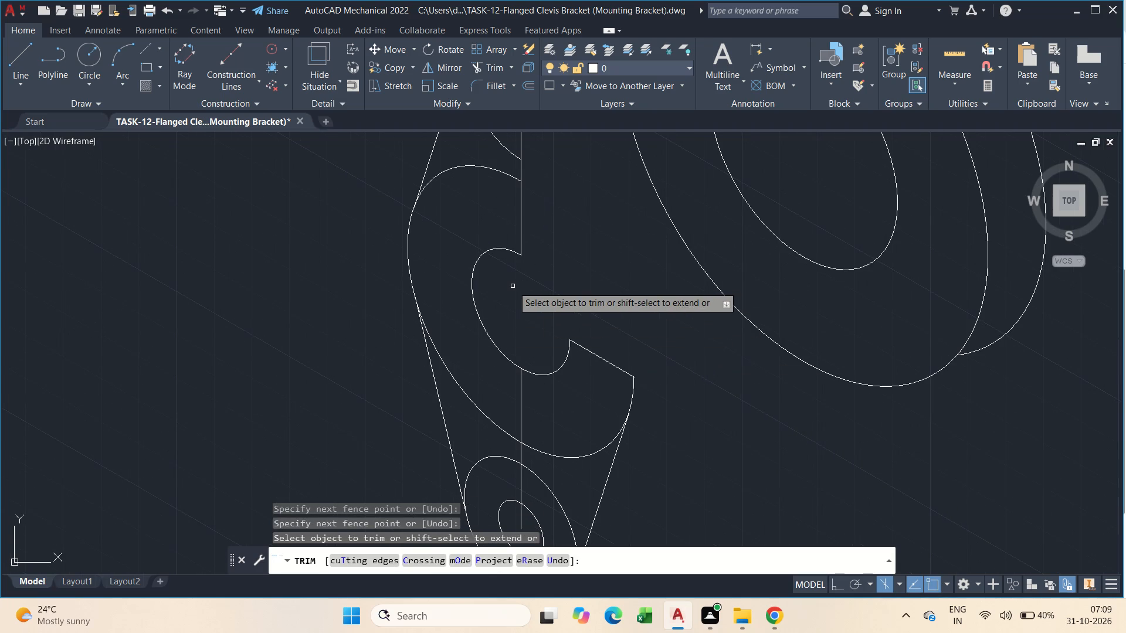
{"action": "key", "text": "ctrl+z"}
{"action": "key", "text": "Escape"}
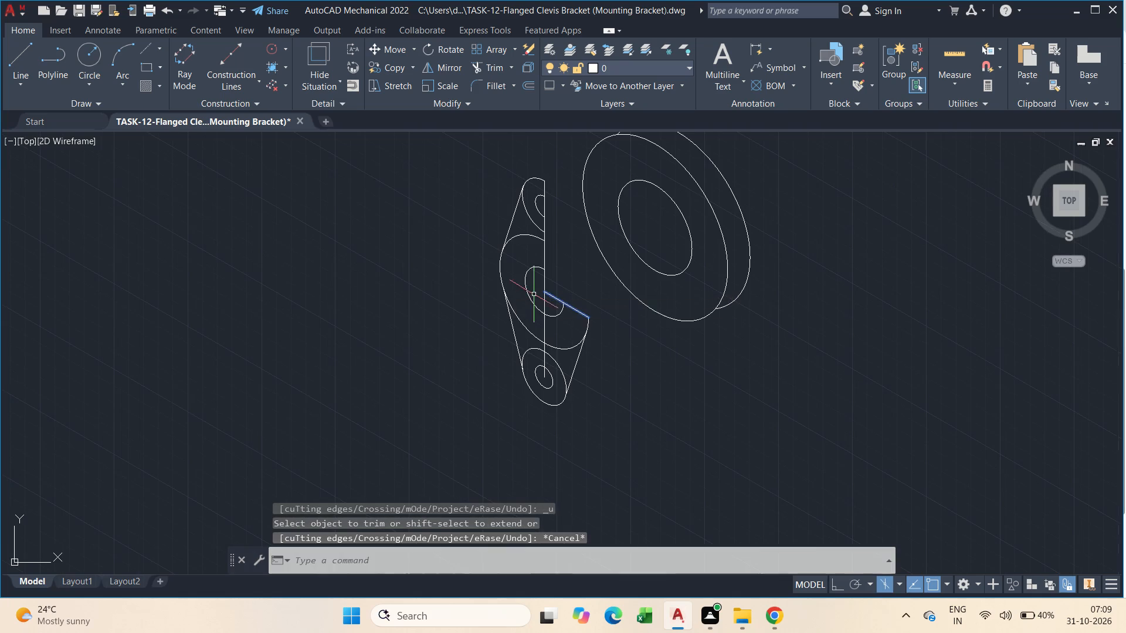
Stretch the slanted line's inner end about 35 units at 150°, past the 60-diameter isocircle's left edge.
{"action": "scroll", "coordinate": [534, 290], "scroll_direction": "up", "scroll_amount": 3}
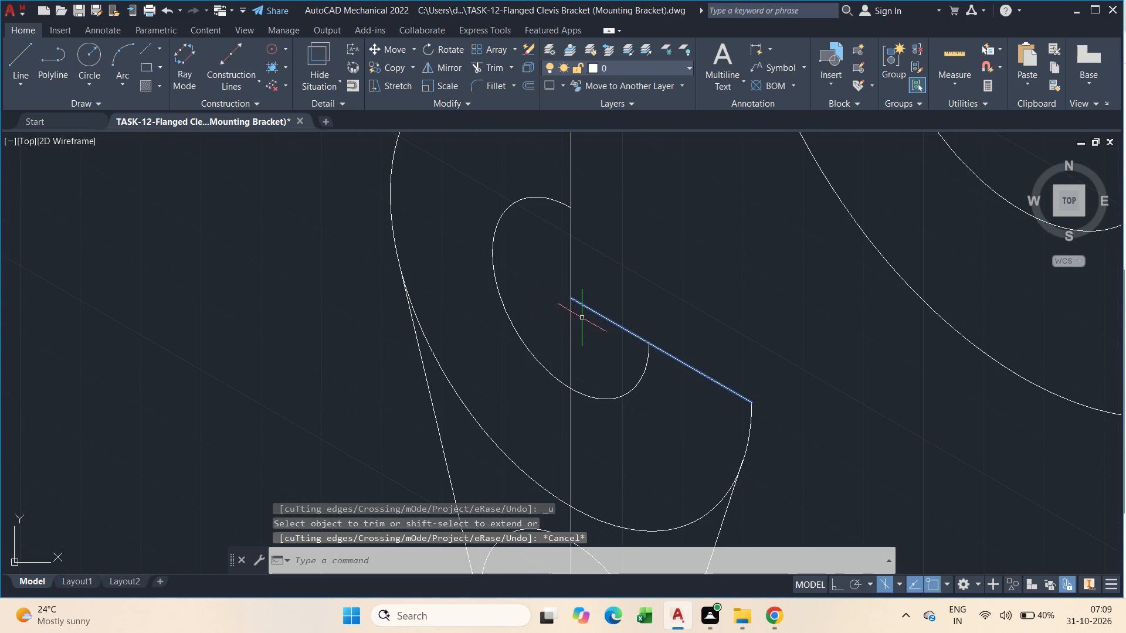
{"action": "left_click", "coordinate": [586, 309]}
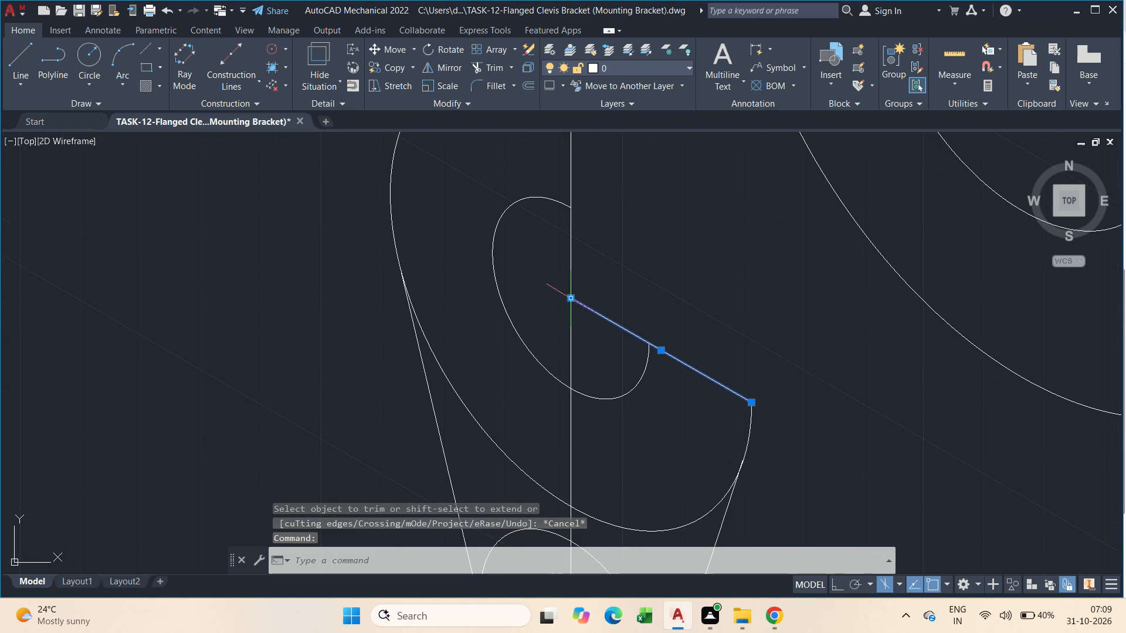
{"action": "left_click", "coordinate": [568, 301]}
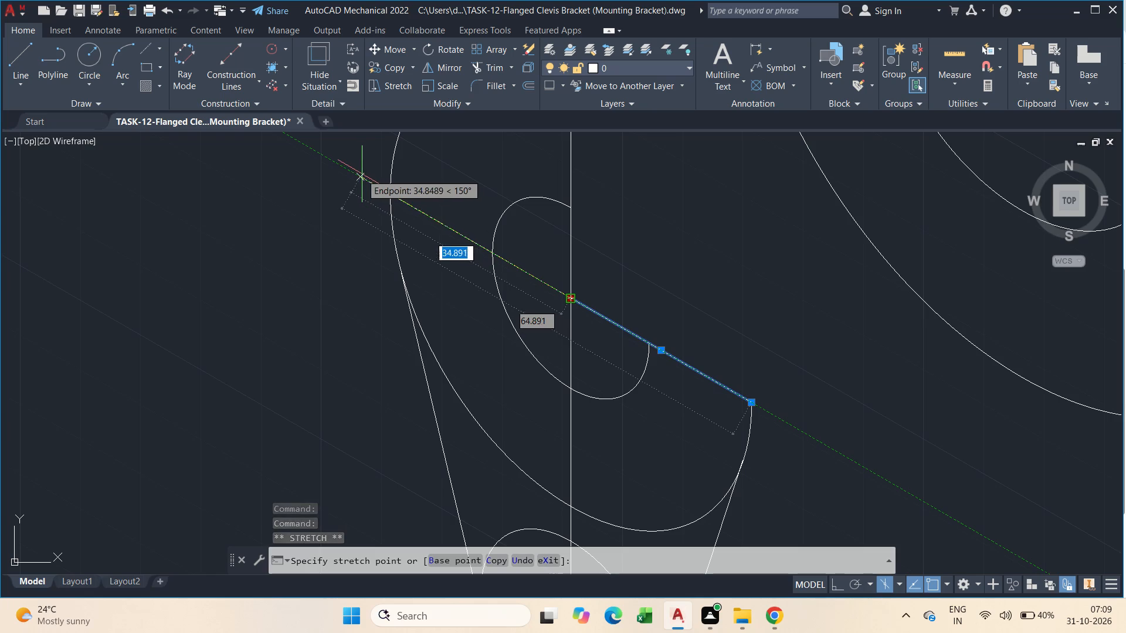
{"action": "left_click", "coordinate": [361, 174]}
{"action": "key", "text": "Escape"}
{"action": "scroll", "coordinate": [614, 346], "scroll_direction": "down", "scroll_amount": 1}
{"action": "middle_click_drag", "start_coordinate": [656, 351], "coordinate": [435, 339]}
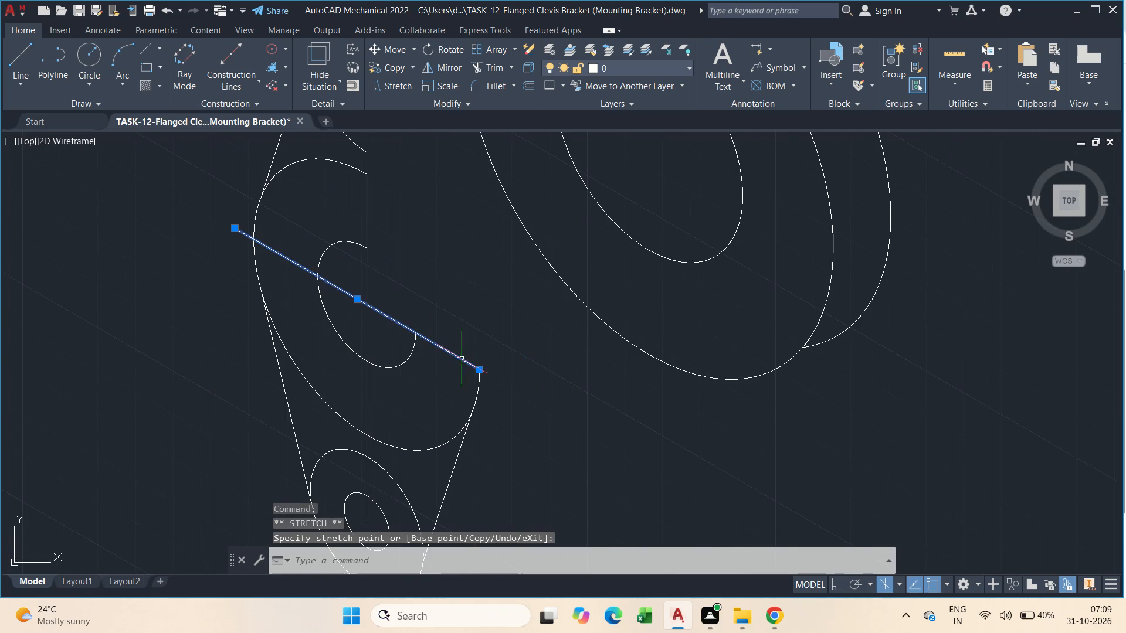
With Ortho on, stretch the slanted line's lower-right end about 14 units at 330°, making the line about 79 units long.
{"action": "left_click", "coordinate": [477, 367]}
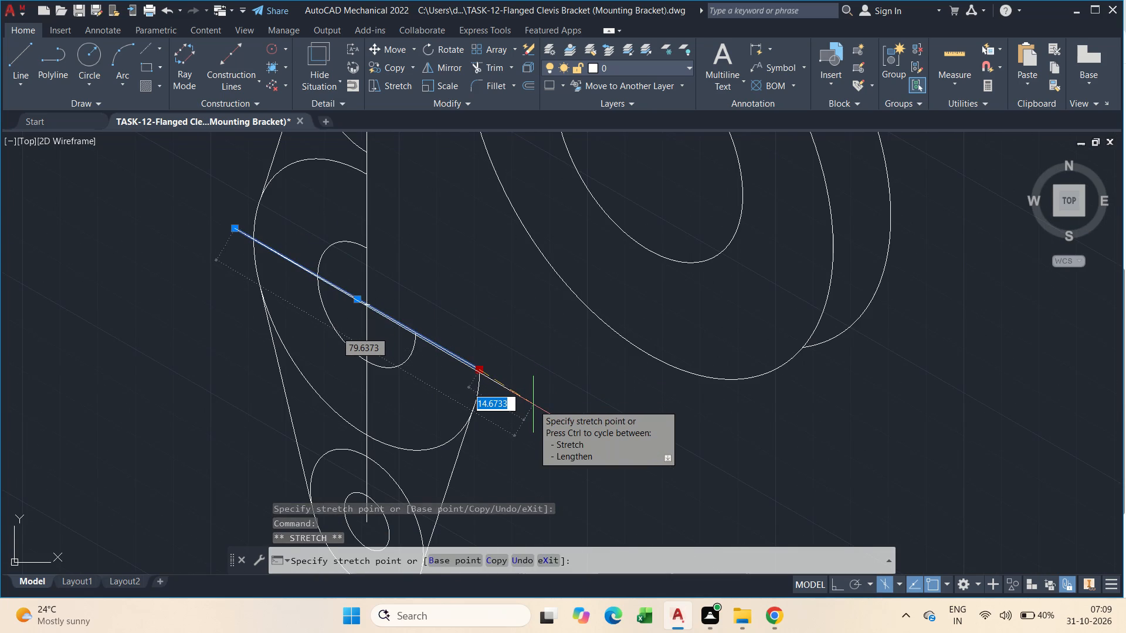
{"action": "key", "text": "F8"}
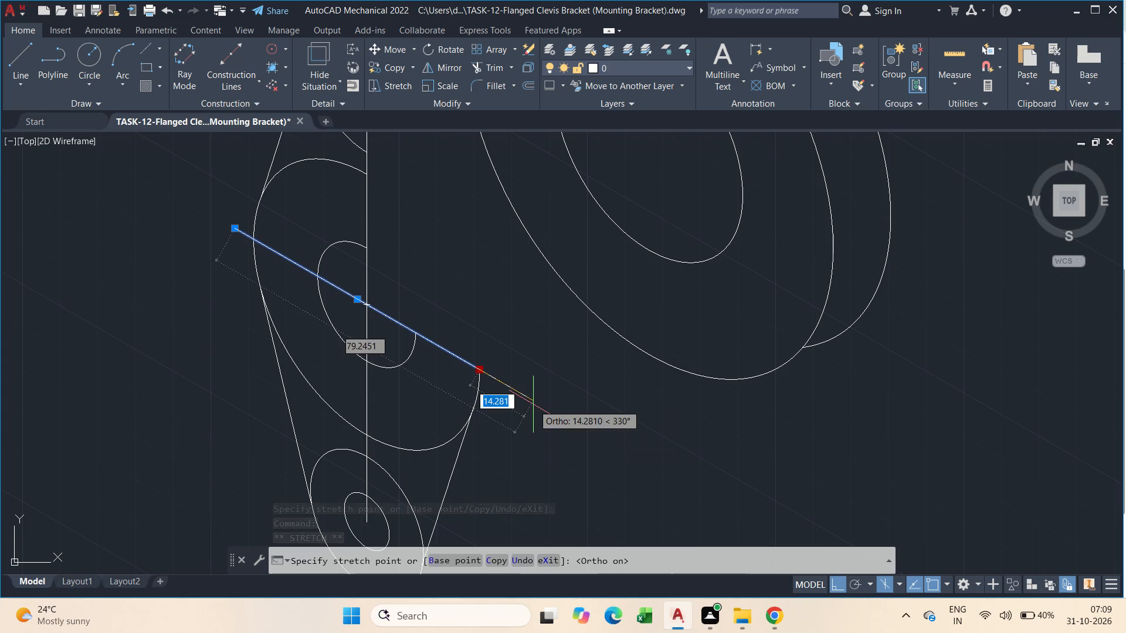
{"action": "key", "text": "Escape"}
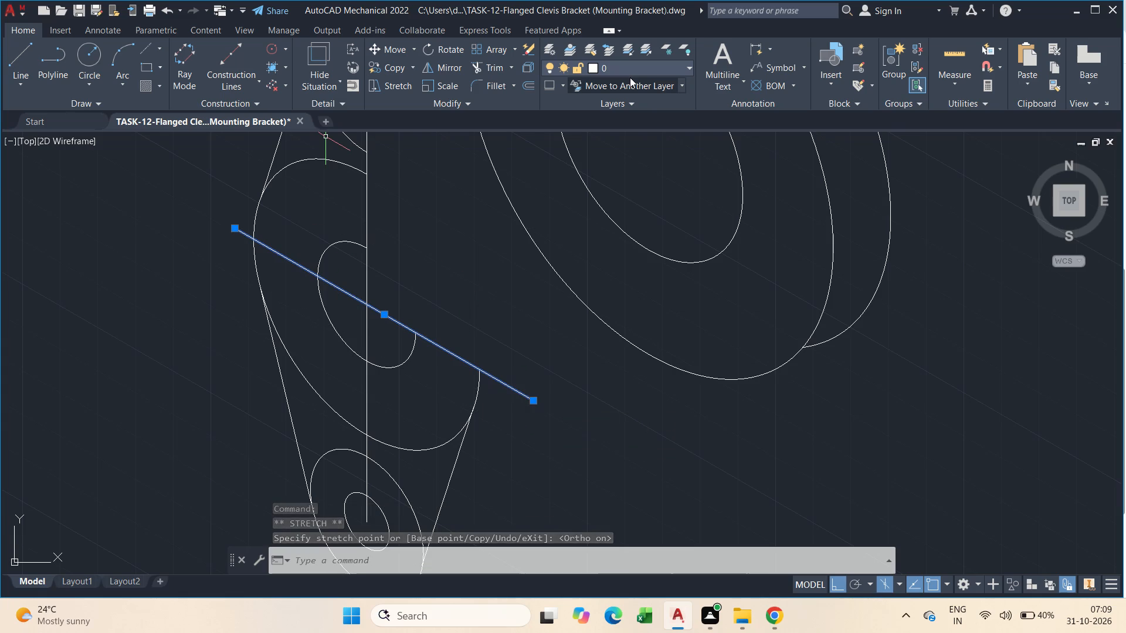
{"action": "key", "text": "Escape"}
{"action": "middle_click_drag", "start_coordinate": [630, 77], "coordinate": [638, 233]}
{"action": "scroll", "coordinate": [456, 264], "scroll_direction": "down", "scroll_amount": 2}
{"action": "middle_click_drag", "start_coordinate": [457, 273], "coordinate": [486, 338]}
{"action": "key", "text": "Escape"}
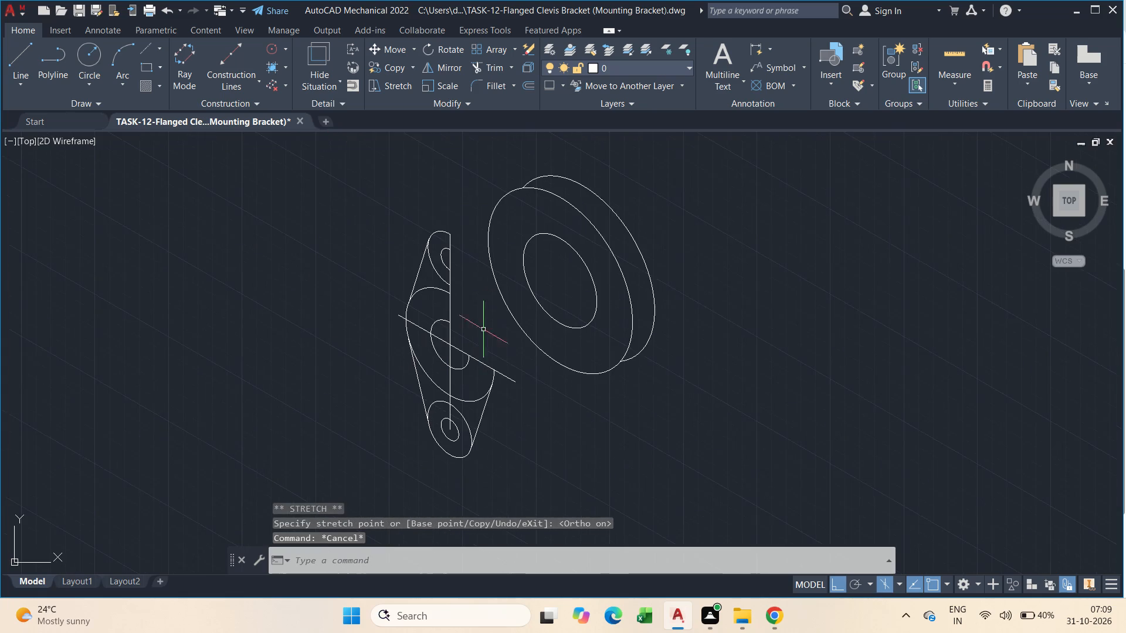
Switch to the top isoplane and draw a 15-unit line at 30° from the upper end of the vertical line.
{"action": "scroll", "coordinate": [447, 260], "scroll_direction": "up", "scroll_amount": 1}
{"action": "type", "text": "l"}
{"action": "key", "text": "space"}
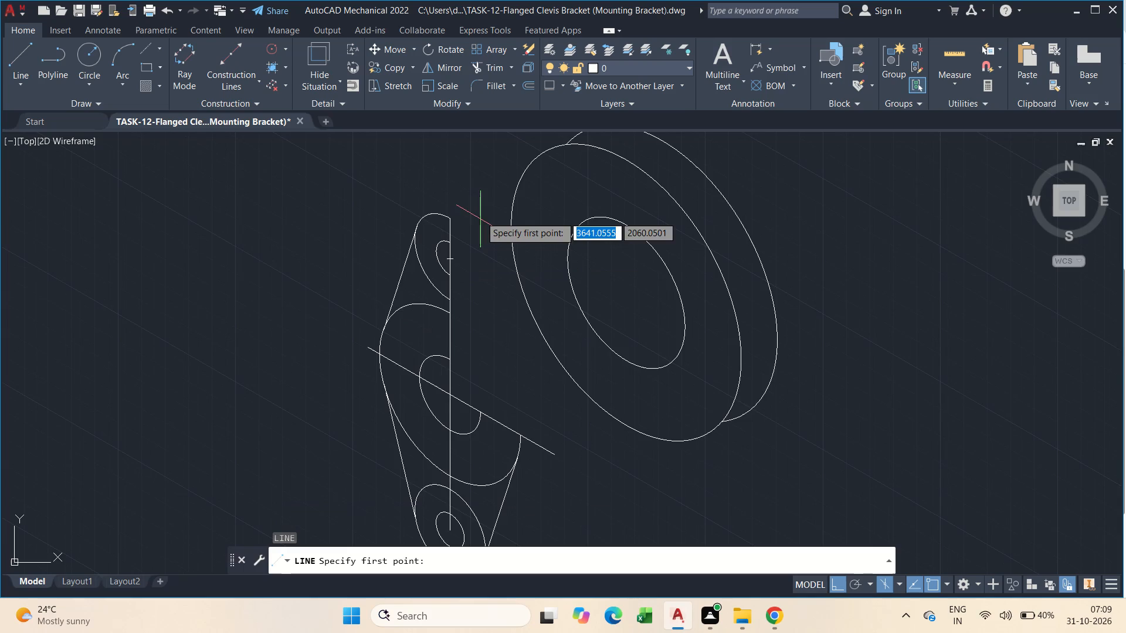
{"action": "scroll", "coordinate": [477, 215], "scroll_direction": "up", "scroll_amount": 2}
{"action": "left_click", "coordinate": [413, 222]}
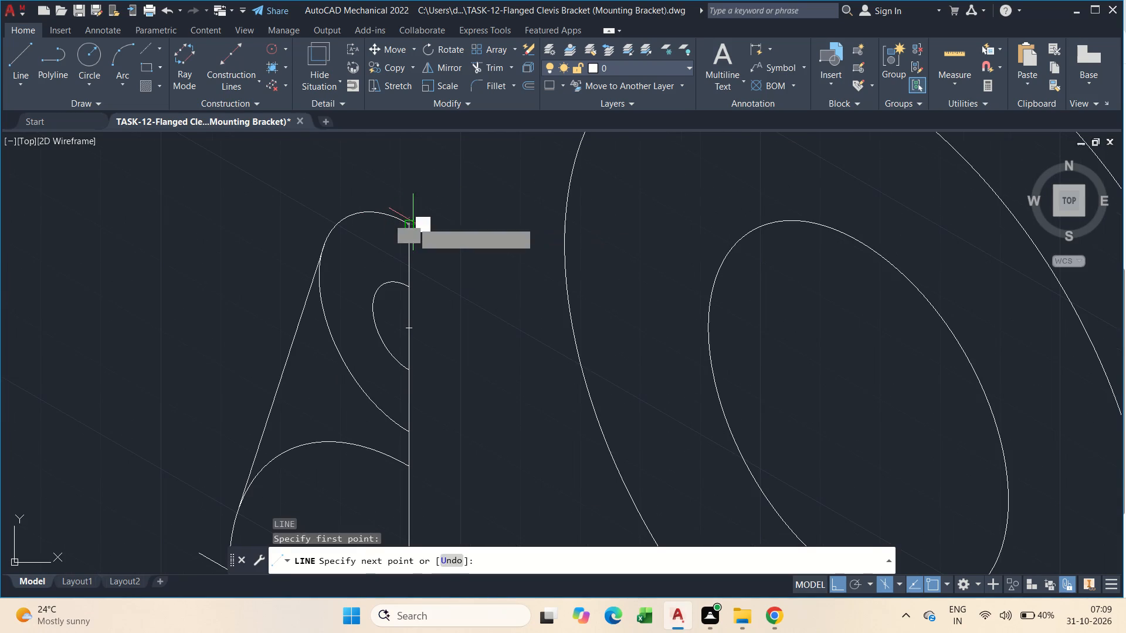
{"action": "key", "text": "F5"}
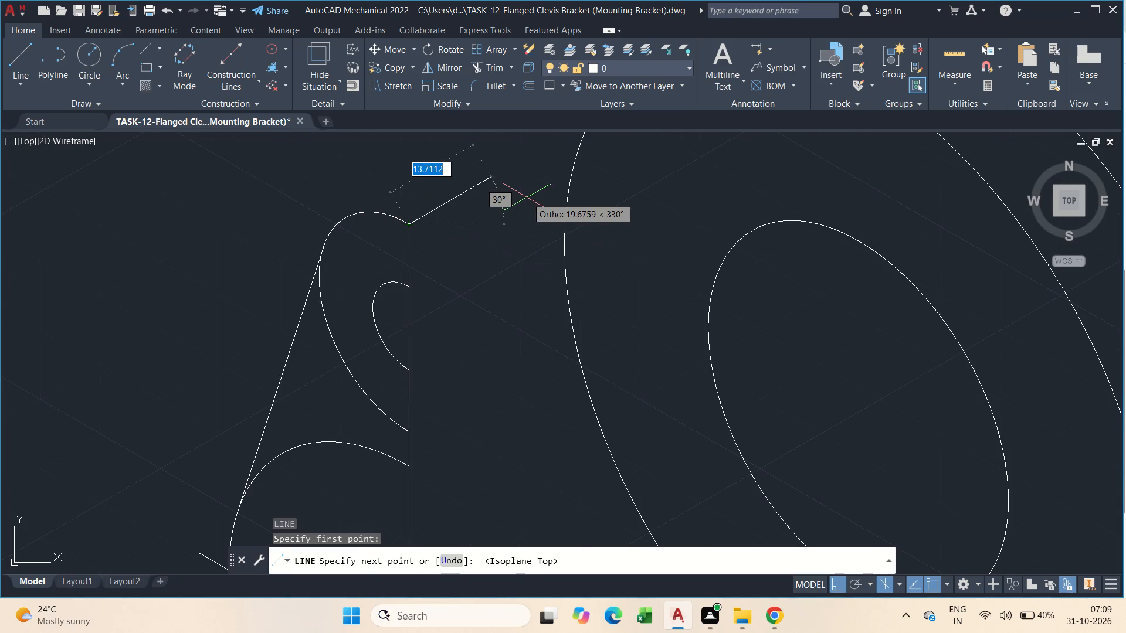
{"action": "type", "text": "15"}
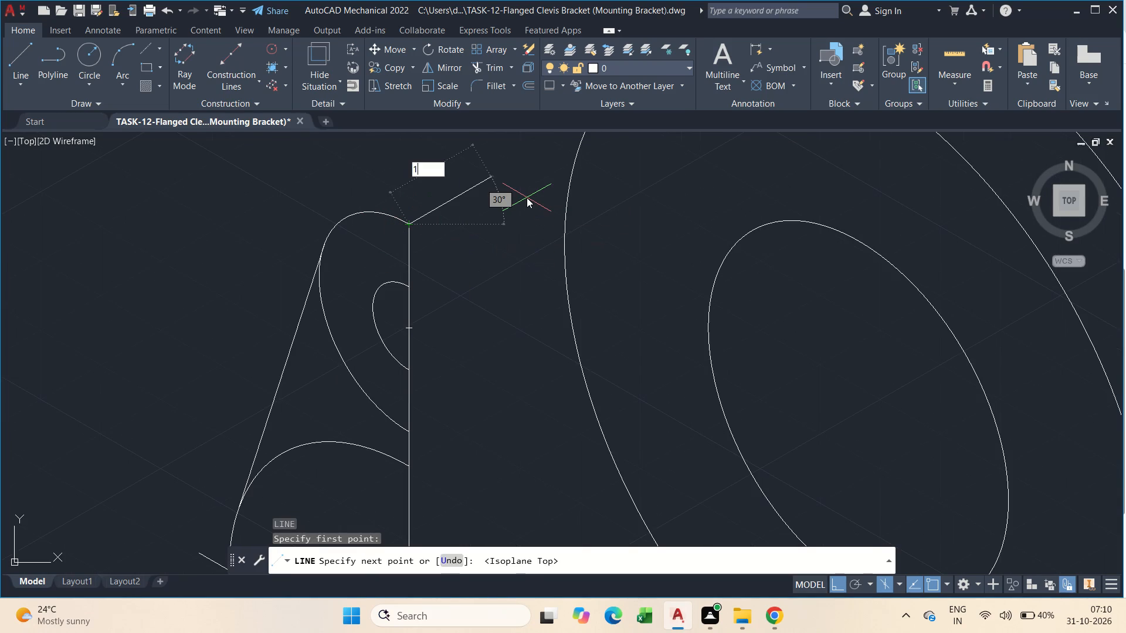
{"action": "key", "text": "Return"}
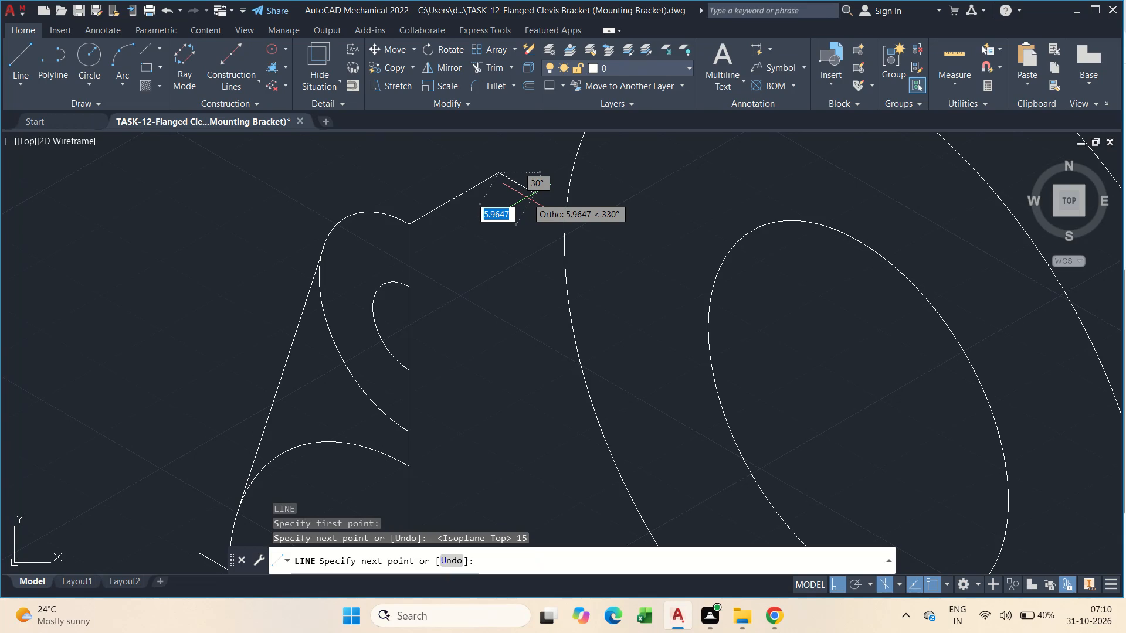
{"action": "key", "text": "Escape"}
{"action": "scroll", "coordinate": [527, 198], "scroll_direction": "down", "scroll_amount": 2}
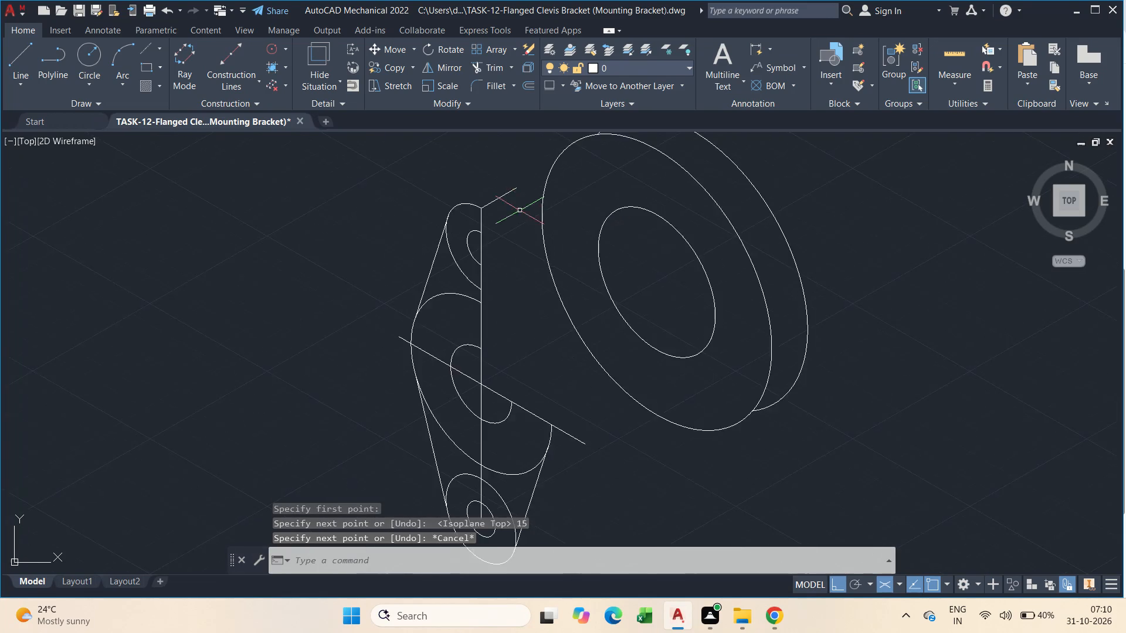
Draw a 15-unit line at 30° from the intersection of the vertical and slanted lines at the lug's centre.
{"action": "middle_click_drag", "start_coordinate": [517, 211], "coordinate": [477, 124]}
{"action": "key", "text": "l"}
{"action": "key", "text": "space"}
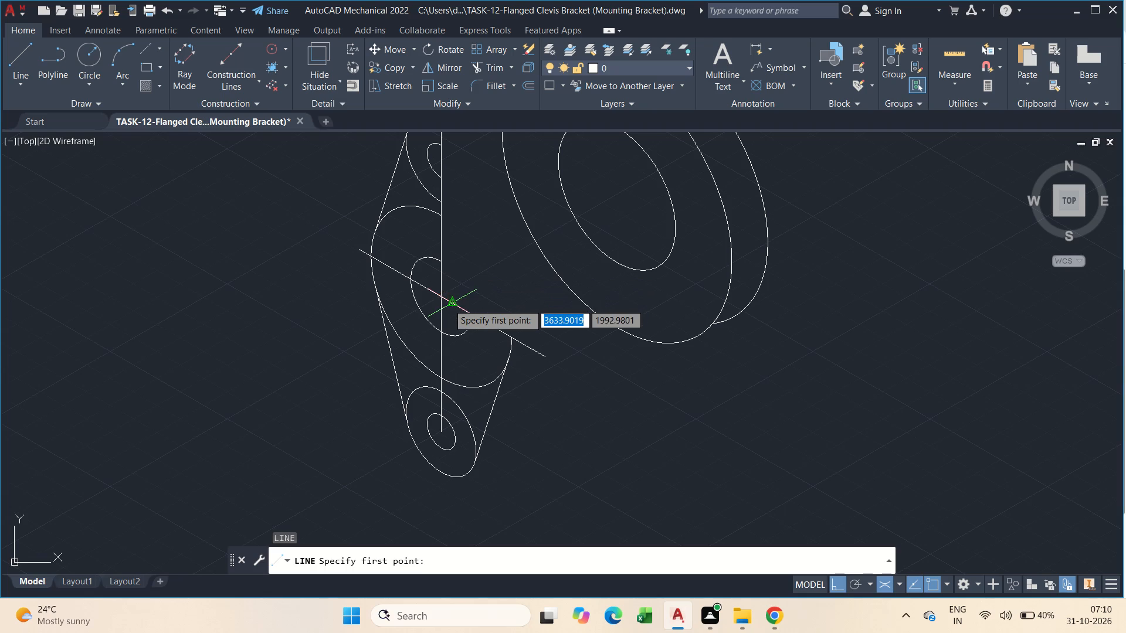
{"action": "scroll", "coordinate": [437, 295], "scroll_direction": "up", "scroll_amount": 3}
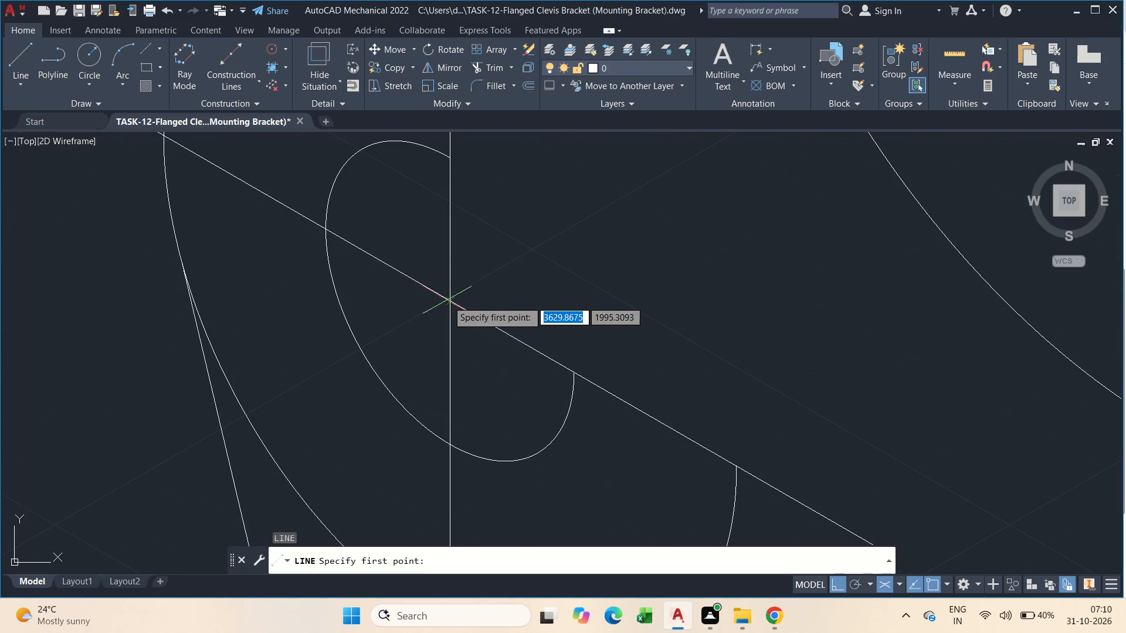
{"action": "left_click", "coordinate": [452, 302]}
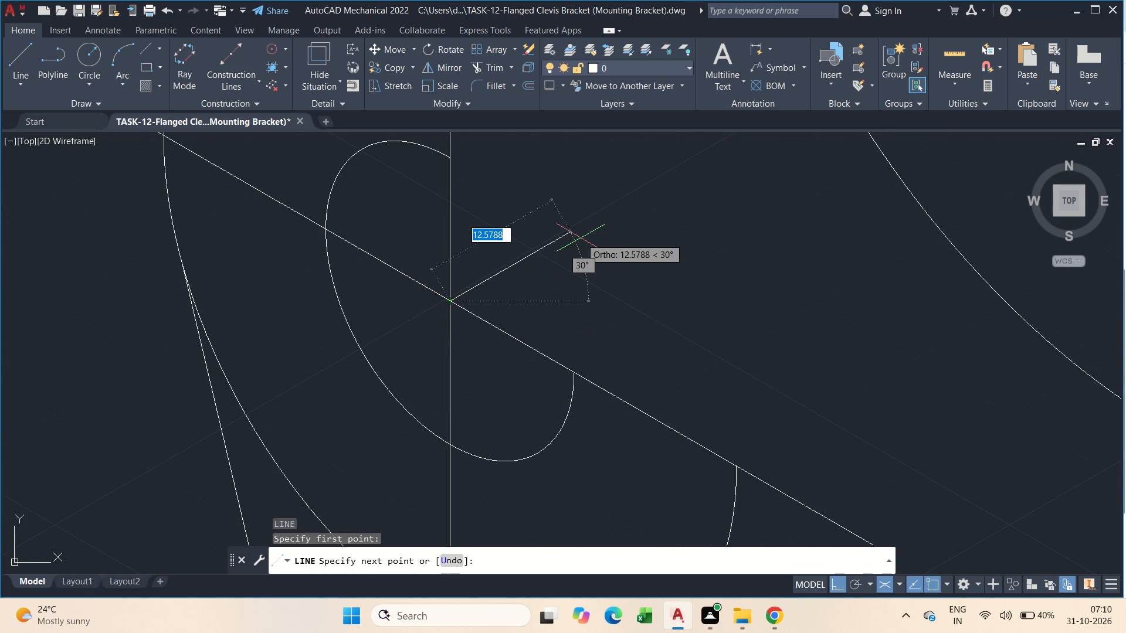
{"action": "type", "text": "15"}
{"action": "key", "text": "Return"}
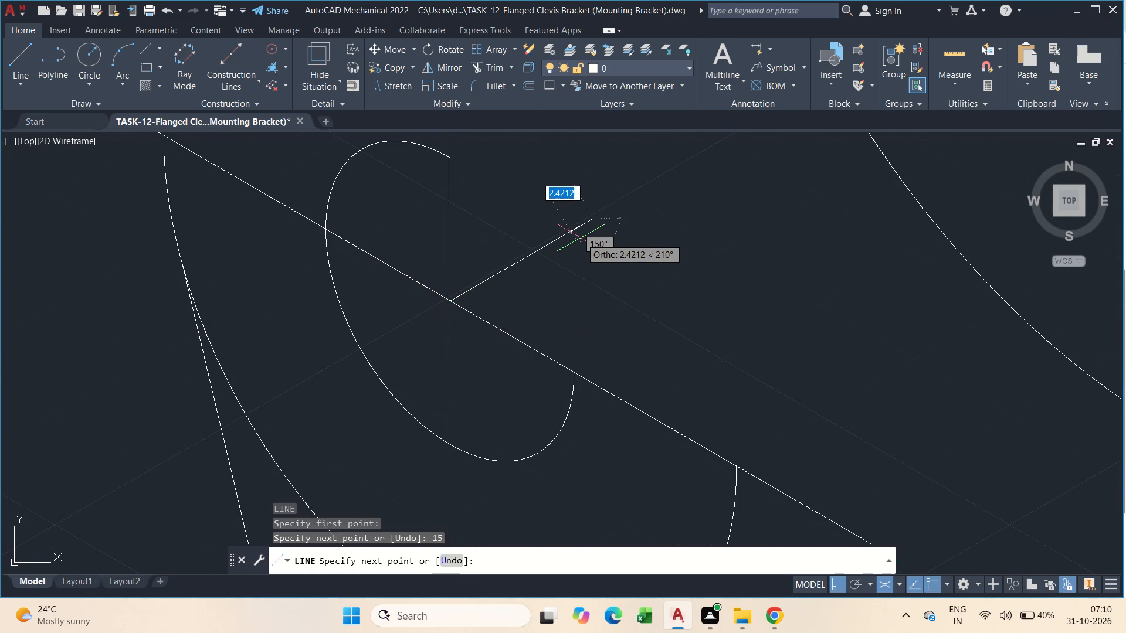
{"action": "scroll", "coordinate": [581, 238], "scroll_direction": "down", "scroll_amount": 2}
{"action": "middle_click_drag", "start_coordinate": [581, 238], "coordinate": [539, 451]}
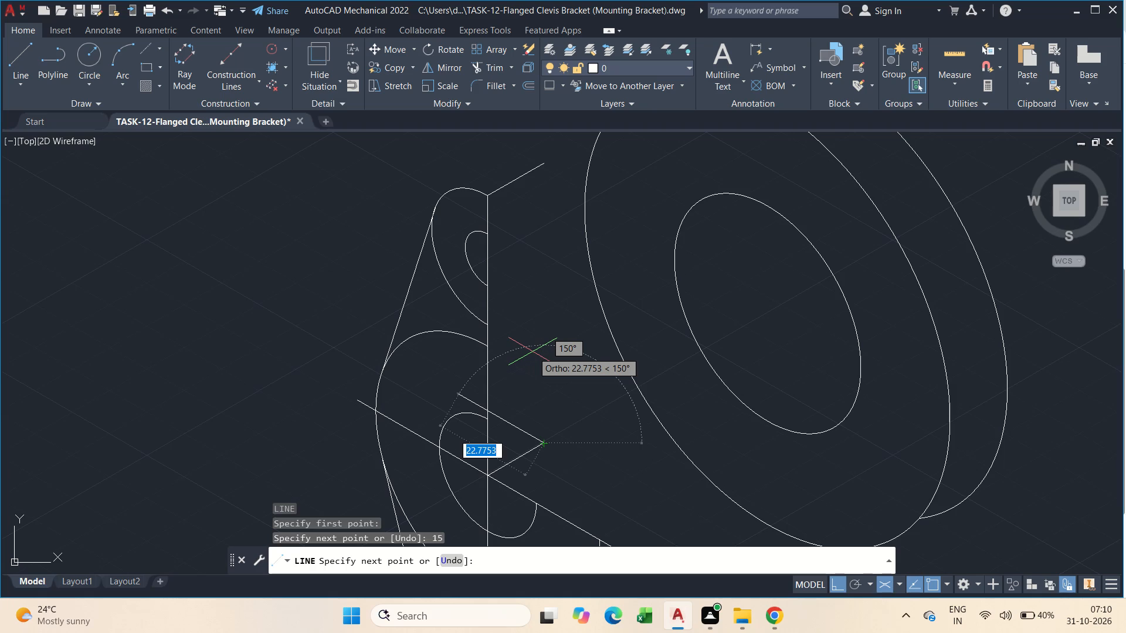
Switch to the right isoplane and continue from the 15-unit centre line's outer end with a 25-unit line straight up at 90°.
{"action": "key", "text": "F5"}
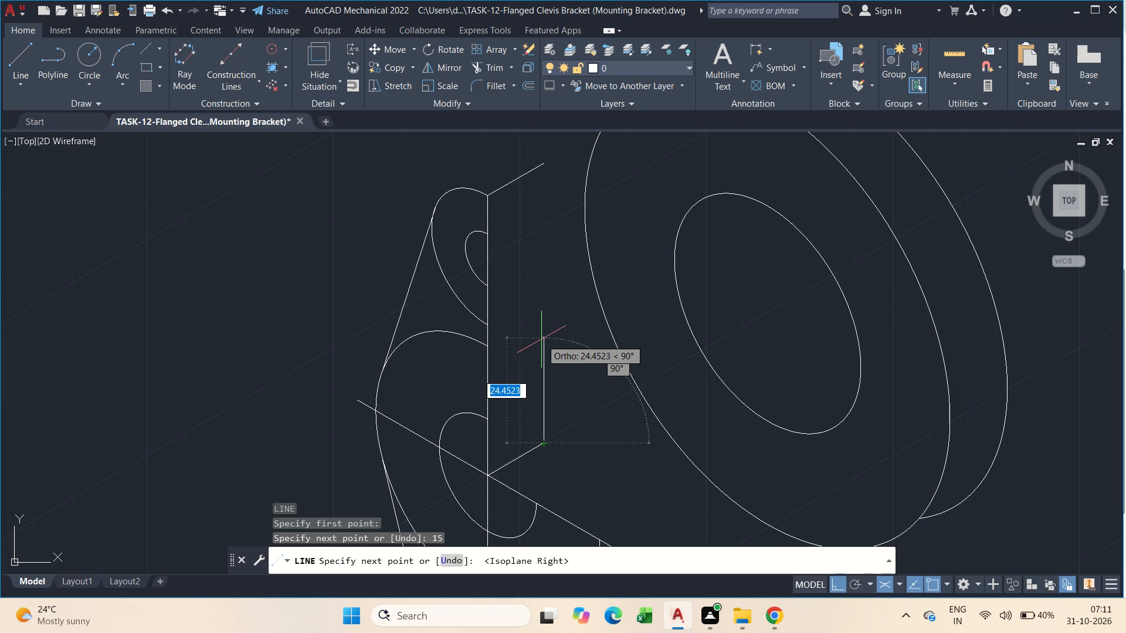
{"action": "middle_click_drag", "start_coordinate": [544, 335], "coordinate": [533, 519]}
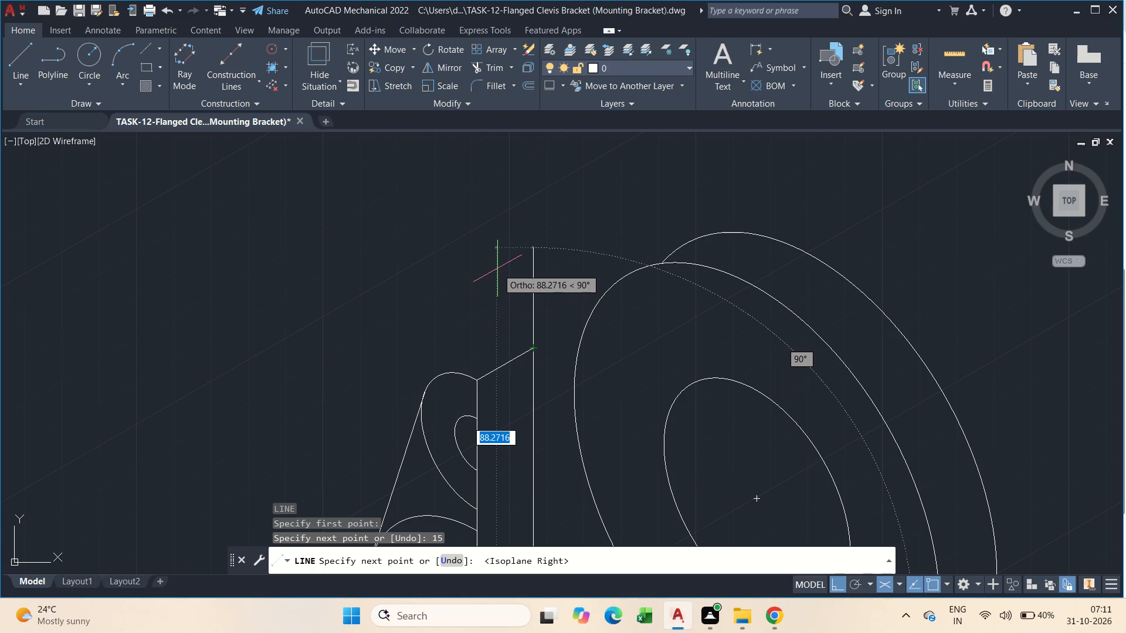
{"action": "scroll", "coordinate": [504, 346], "scroll_direction": "down", "scroll_amount": 1}
{"action": "middle_click_drag", "start_coordinate": [504, 346], "coordinate": [524, 218]}
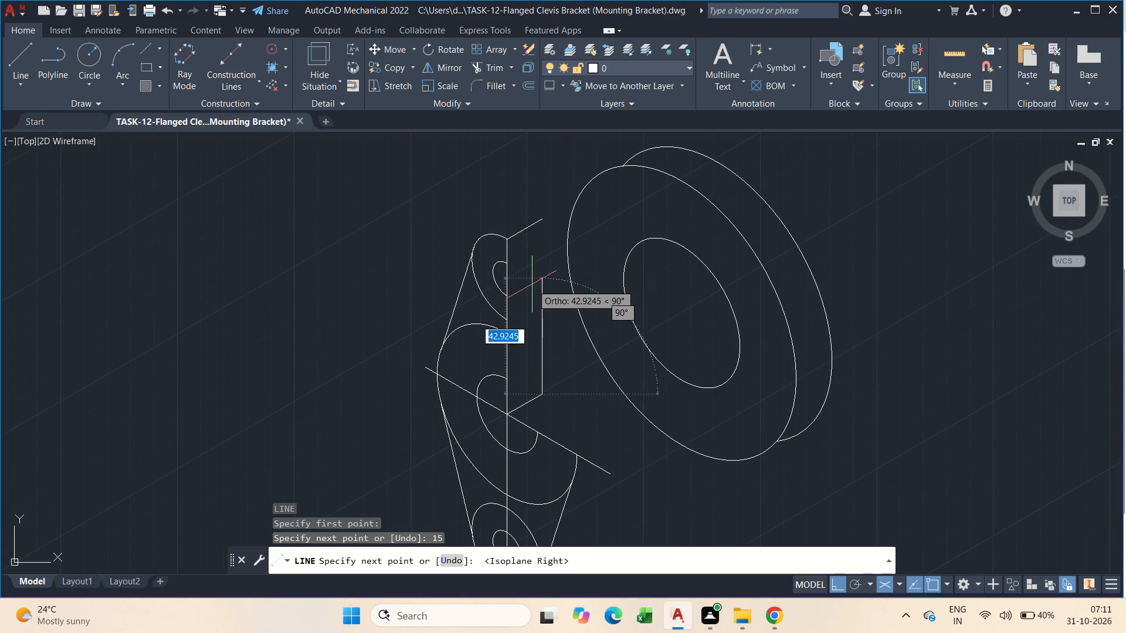
{"action": "type", "text": "30"}
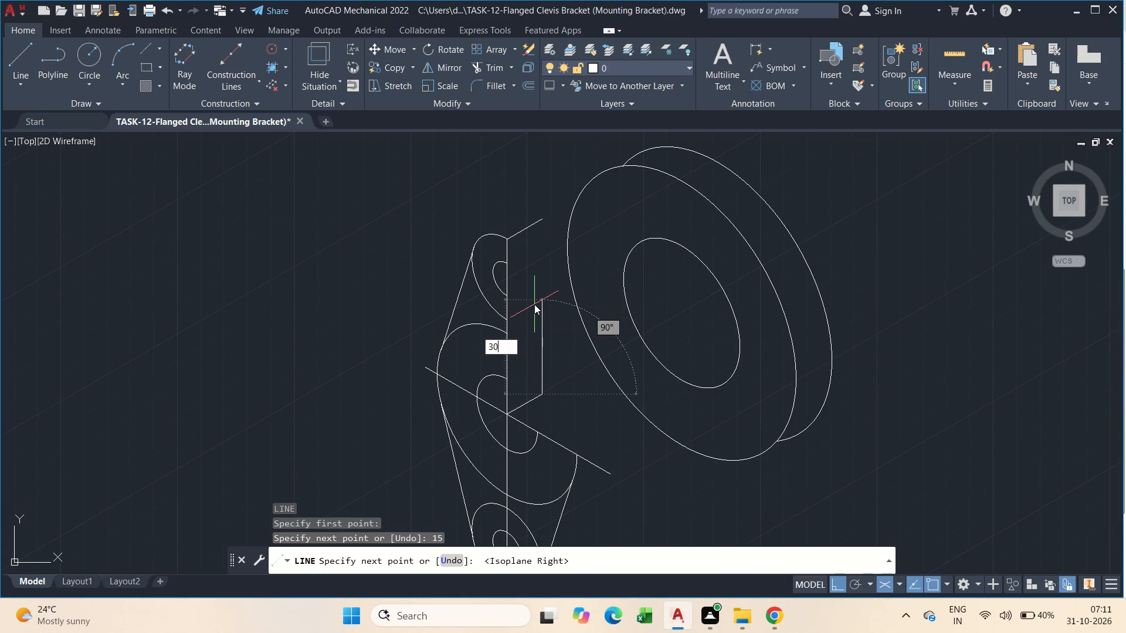
{"action": "key", "text": "BackSpace"}
{"action": "key", "text": "BackSpace"}
{"action": "type", "text": "25"}
{"action": "key", "text": "Return"}
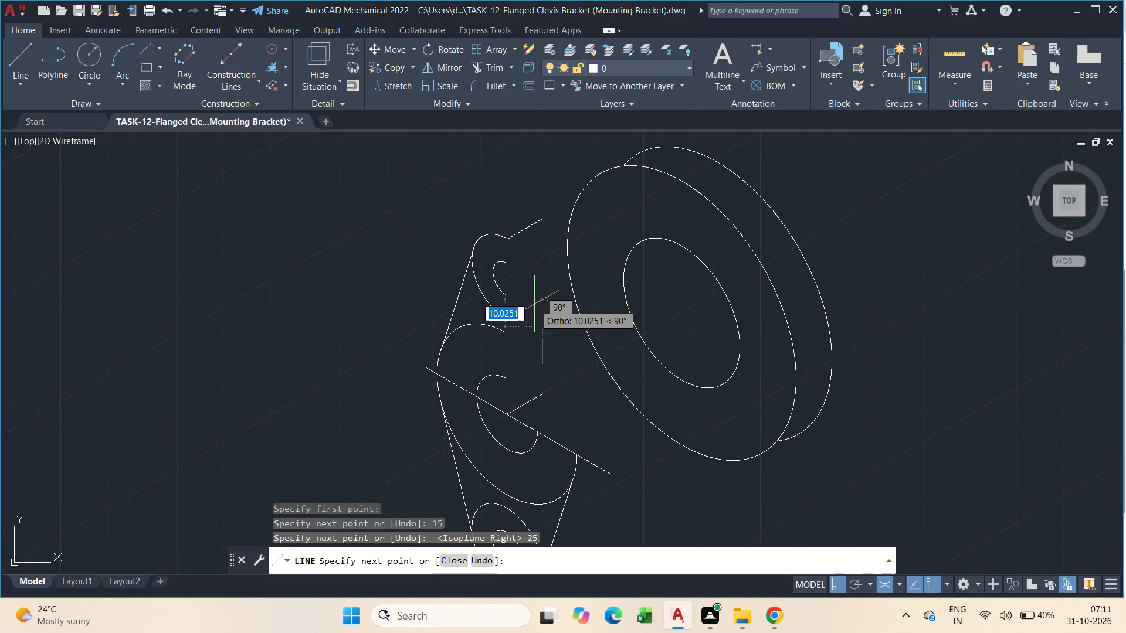
{"action": "scroll", "coordinate": [534, 304], "scroll_direction": "up", "scroll_amount": 3}
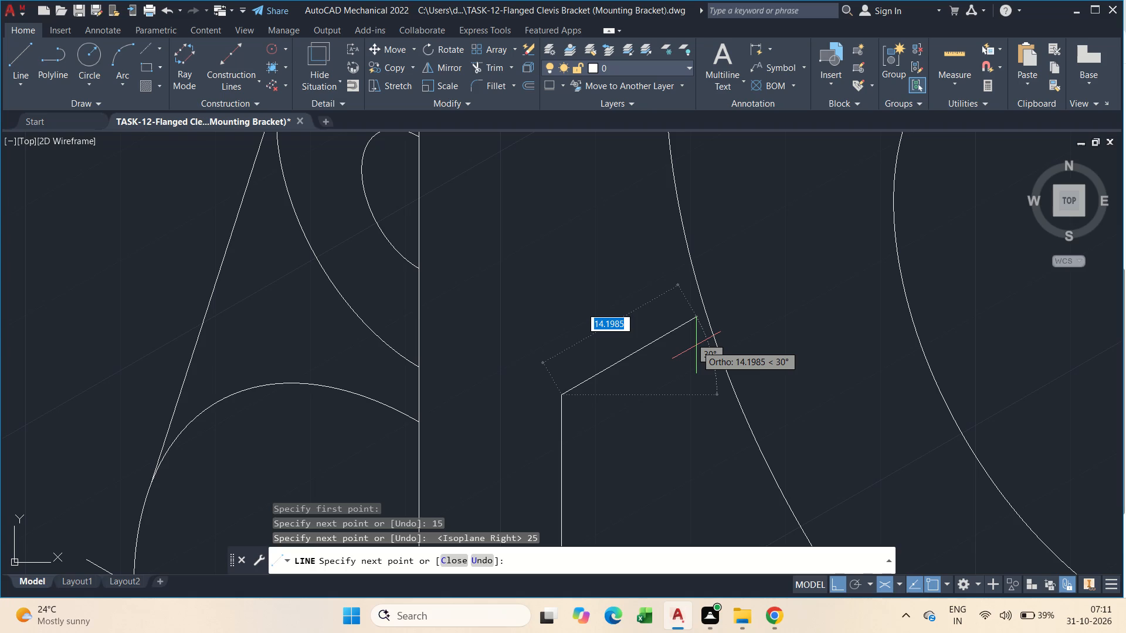
{"action": "scroll", "coordinate": [696, 345], "scroll_direction": "down", "scroll_amount": 3}
{"action": "key", "text": "Escape"}
{"action": "middle_click_drag", "start_coordinate": [730, 571], "coordinate": [591, 426]}
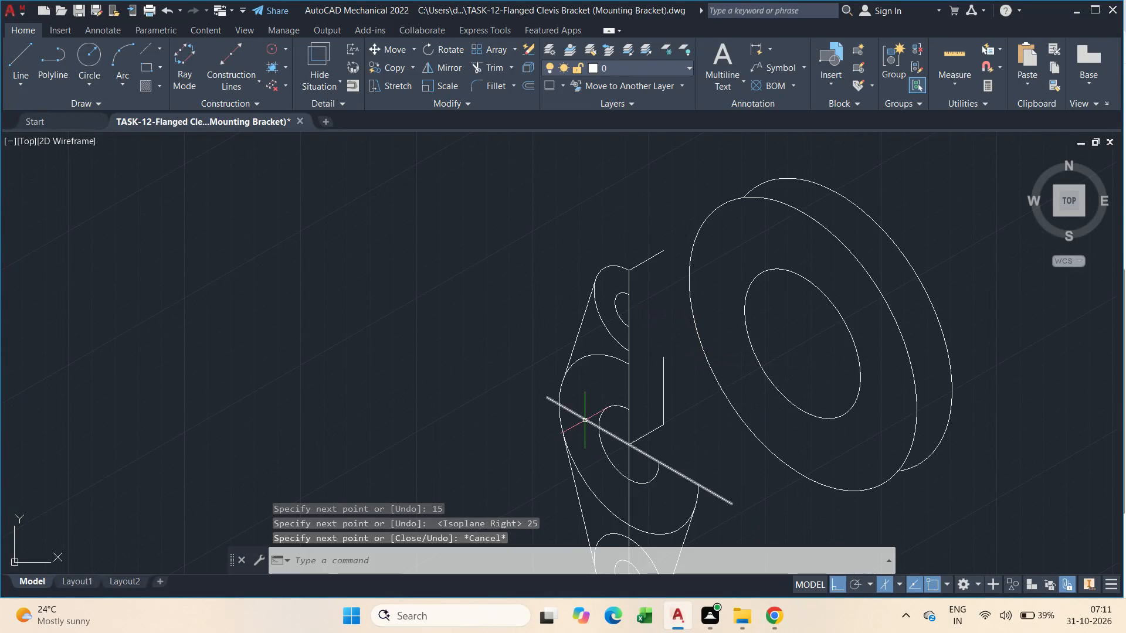
Erase the trimmed inner isocircle around the front lug's centre.
{"action": "scroll", "coordinate": [602, 431], "scroll_direction": "up", "scroll_amount": 1}
{"action": "middle_click_drag", "start_coordinate": [611, 438], "coordinate": [513, 297]}
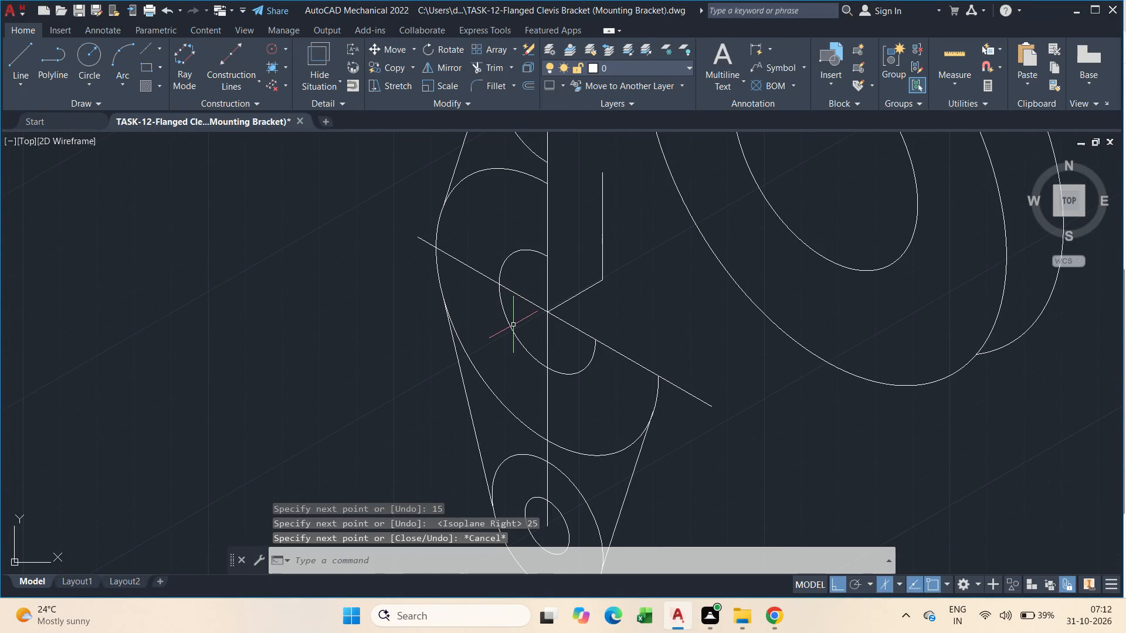
{"action": "left_click", "coordinate": [513, 325]}
{"action": "left_click", "coordinate": [477, 337]}
{"action": "key", "text": "Delete"}
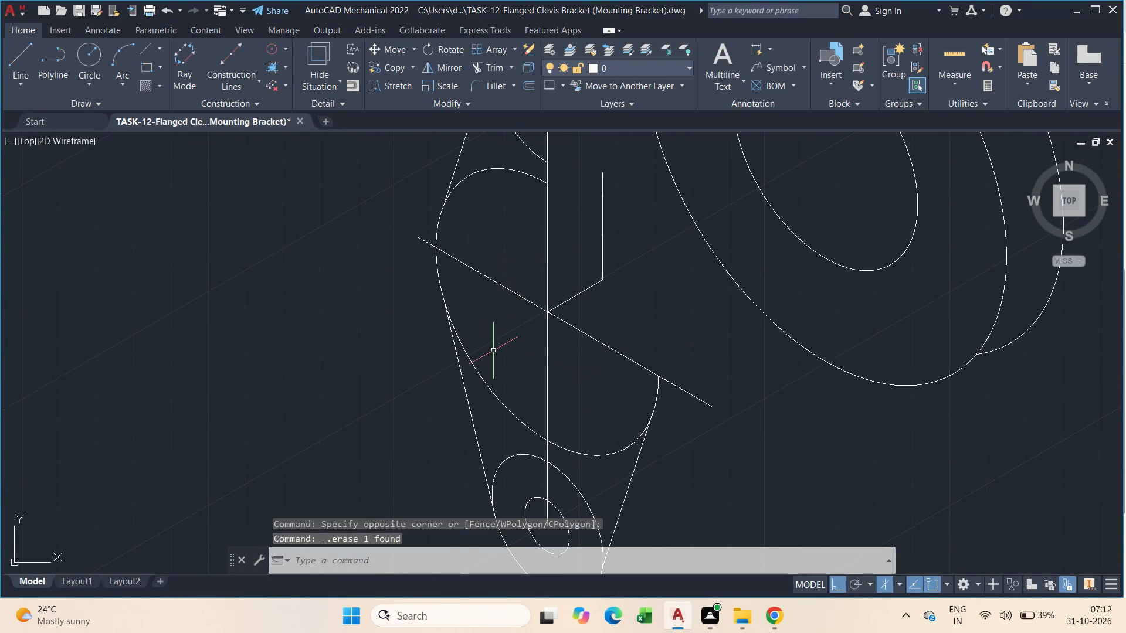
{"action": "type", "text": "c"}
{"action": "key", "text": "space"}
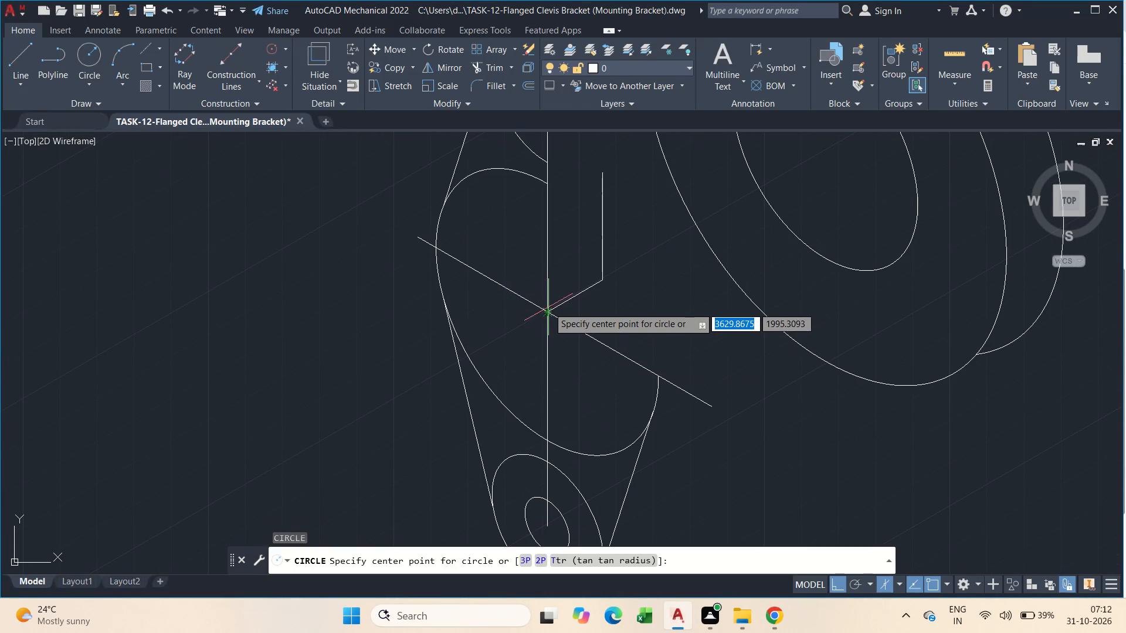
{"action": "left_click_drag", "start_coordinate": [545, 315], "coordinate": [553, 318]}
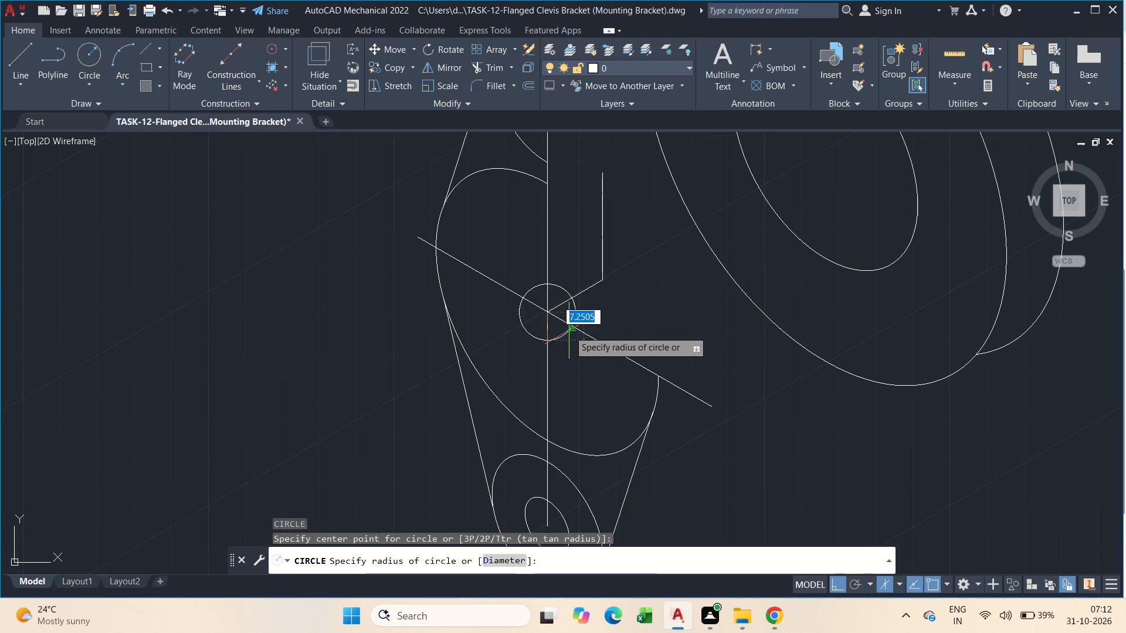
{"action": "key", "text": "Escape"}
Draw a 35-diameter isocircle on the left isoplane, centred on the intersection of the vertical and slanted lines at the lug's centre.
{"action": "type", "text": "e;"}
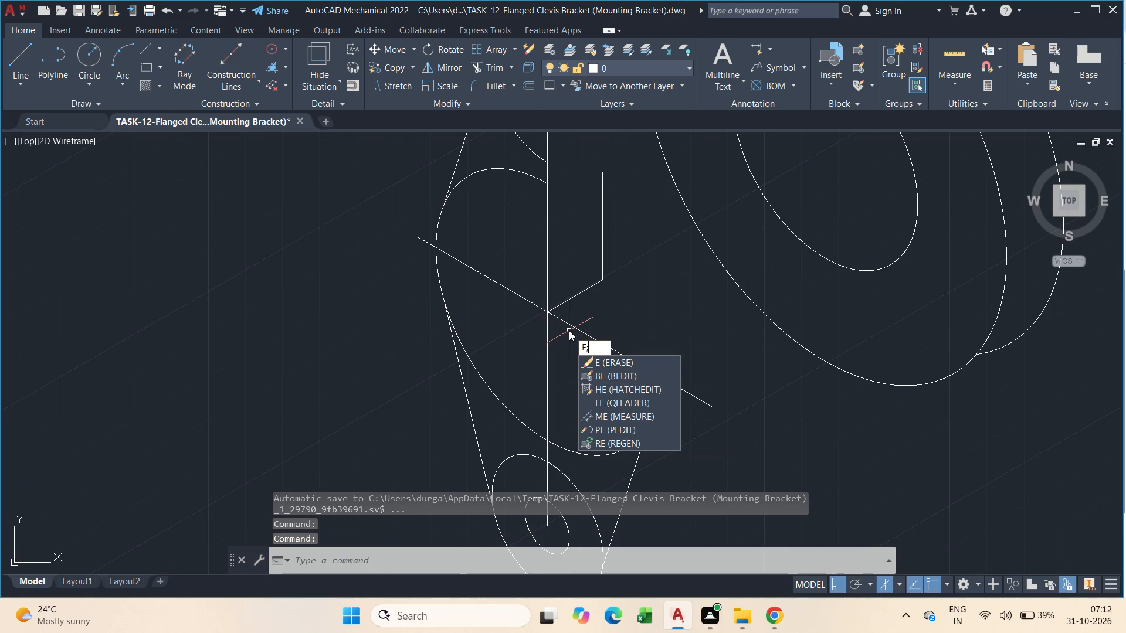
{"action": "key", "text": "BackSpace"}
{"action": "key", "text": "BackSpace"}
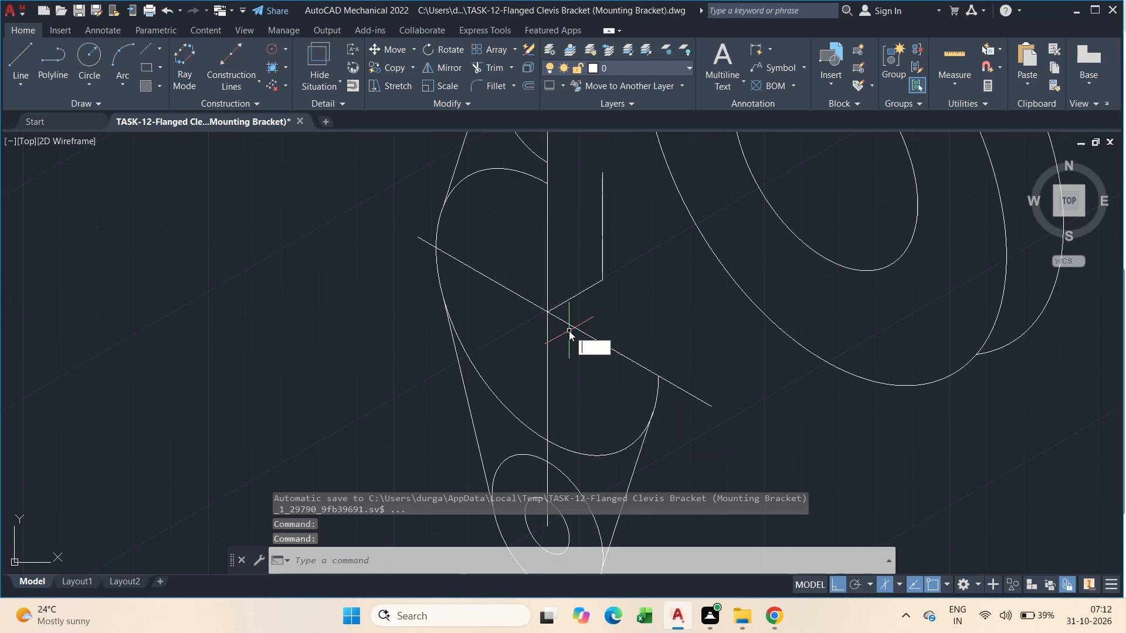
{"action": "key", "text": "BackSpace"}
{"action": "type", "text": "ell"}
{"action": "left_click", "coordinate": [609, 365]}
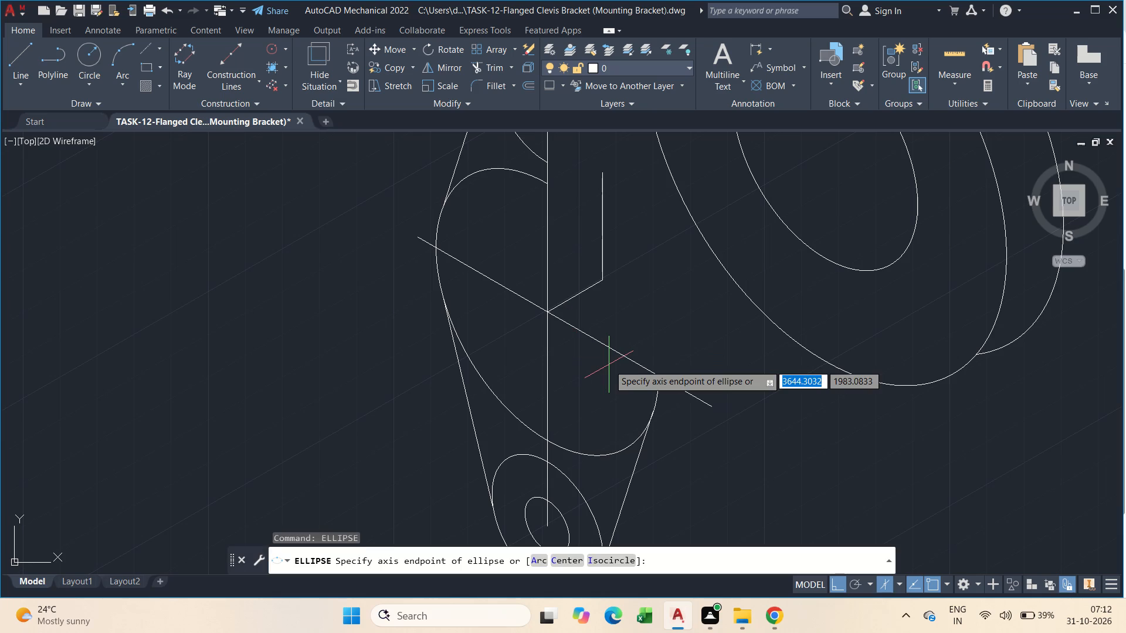
{"action": "type", "text": "i"}
{"action": "key", "text": "space"}
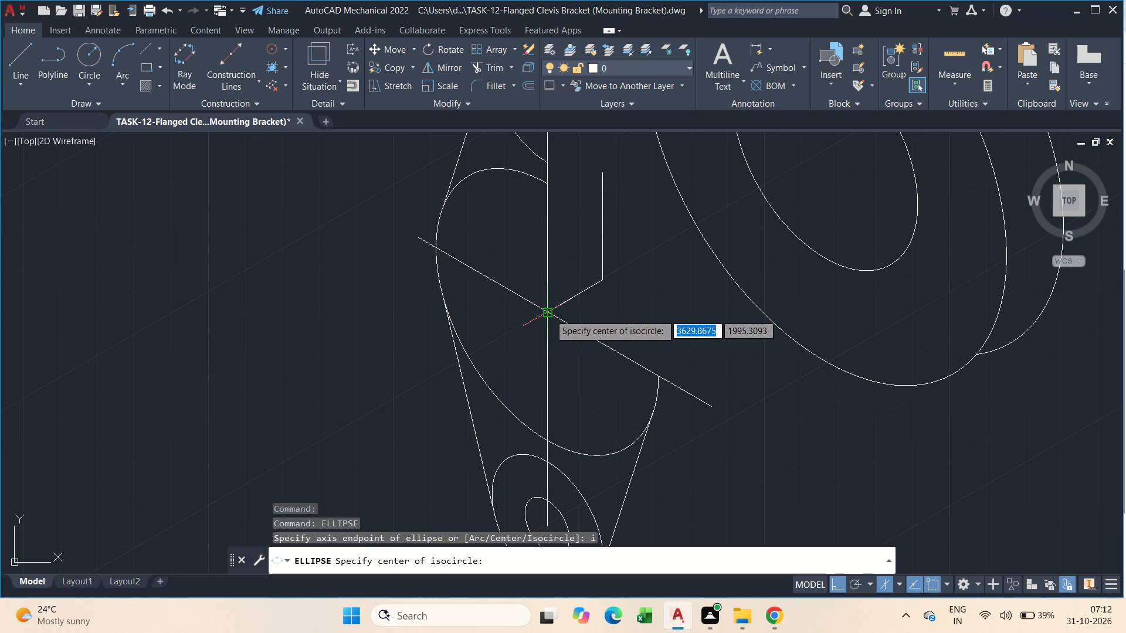
{"action": "left_click_drag", "start_coordinate": [544, 310], "coordinate": [556, 318]}
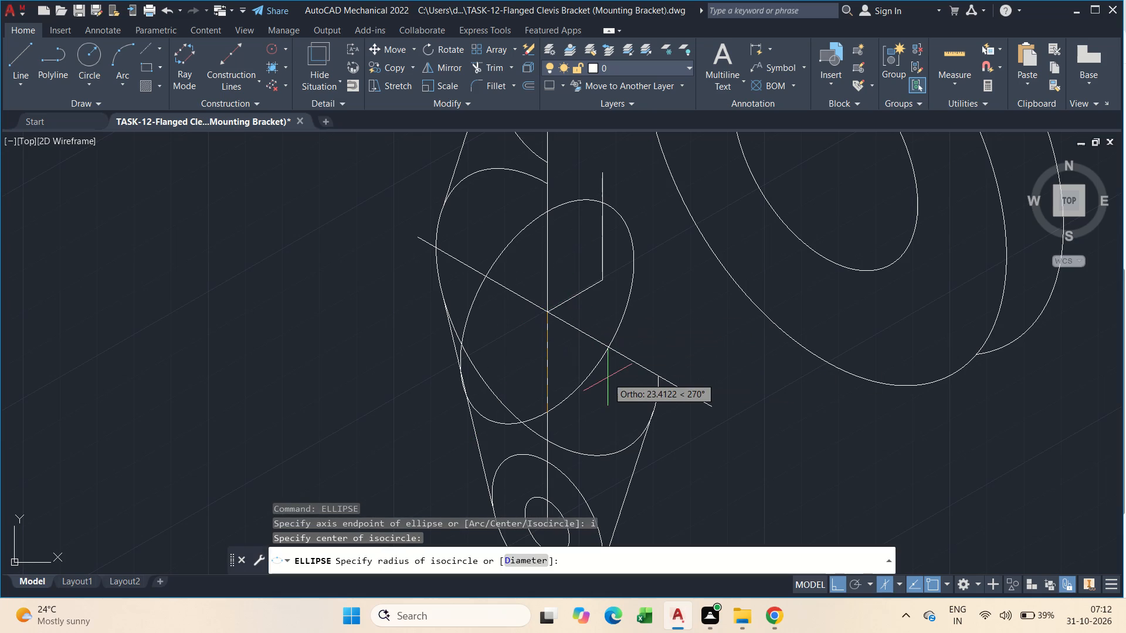
{"action": "key", "text": "F5"}
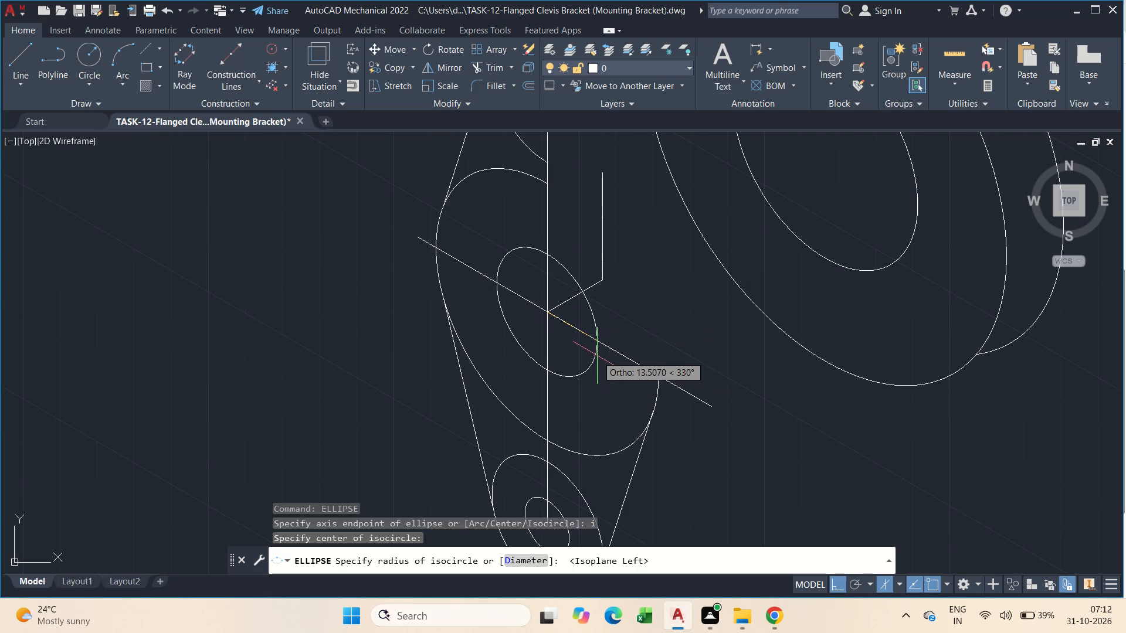
{"action": "type", "text": "d 35"}
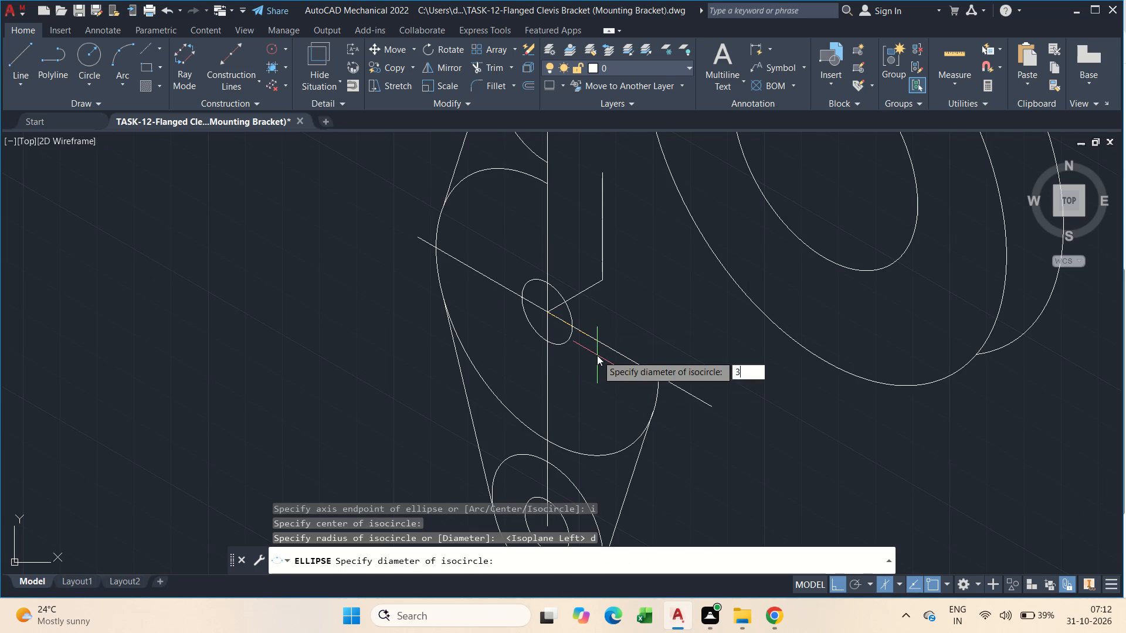
{"action": "key", "text": "Return"}
{"action": "key", "text": "Escape"}
On the top isoplane, draw a 30-unit line at 30° from the 35-diameter isocircle's upper intersection with the vertical line.
{"action": "middle_click_drag", "start_coordinate": [567, 224], "coordinate": [491, 370]}
{"action": "scroll", "coordinate": [491, 370], "scroll_direction": "up", "scroll_amount": 2}
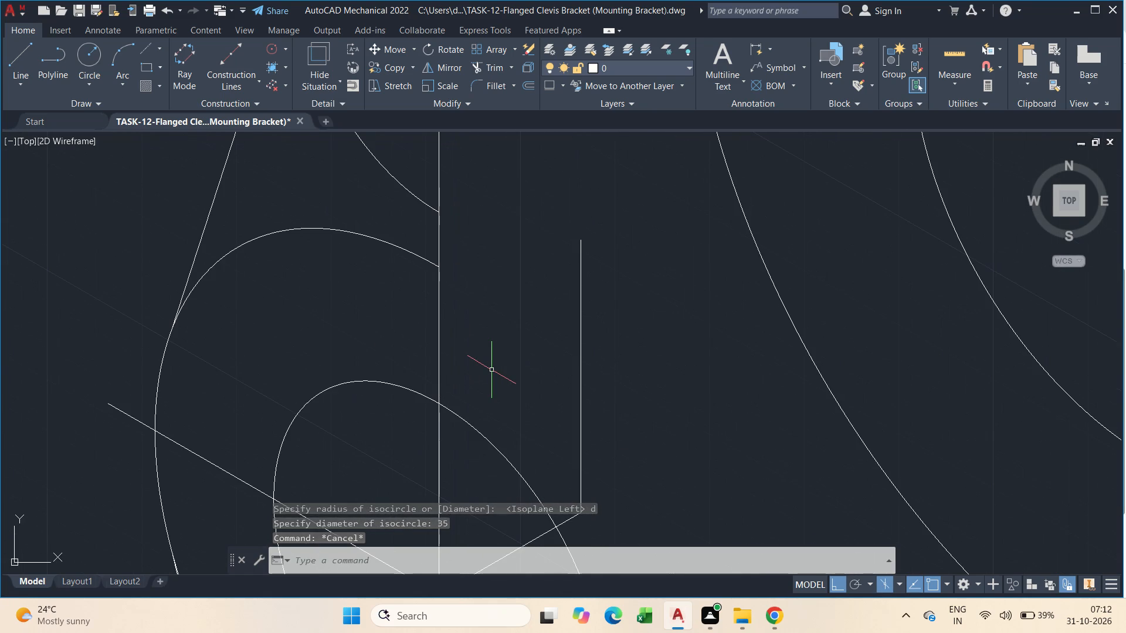
{"action": "type", "text": "l"}
{"action": "key", "text": "space"}
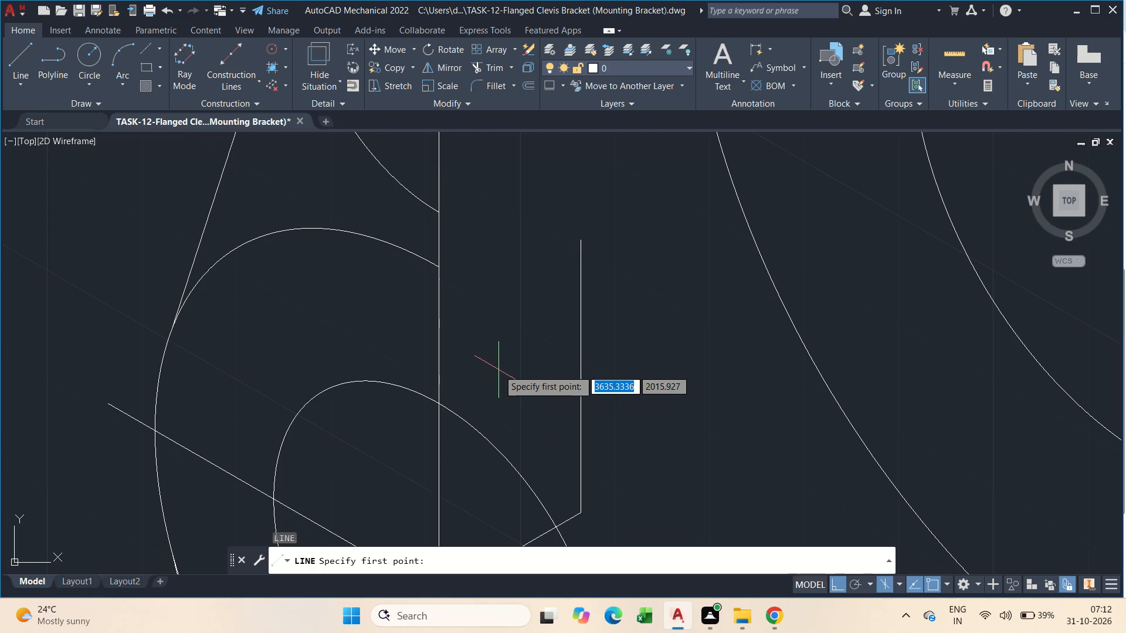
{"action": "left_click", "coordinate": [437, 406]}
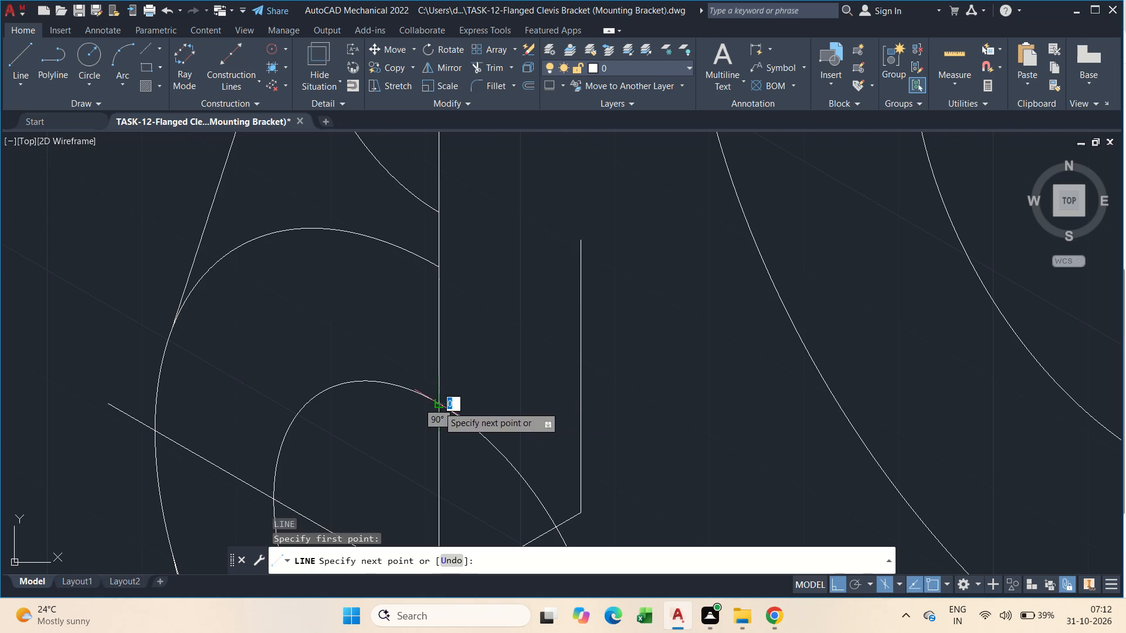
{"action": "key", "text": "F5"}
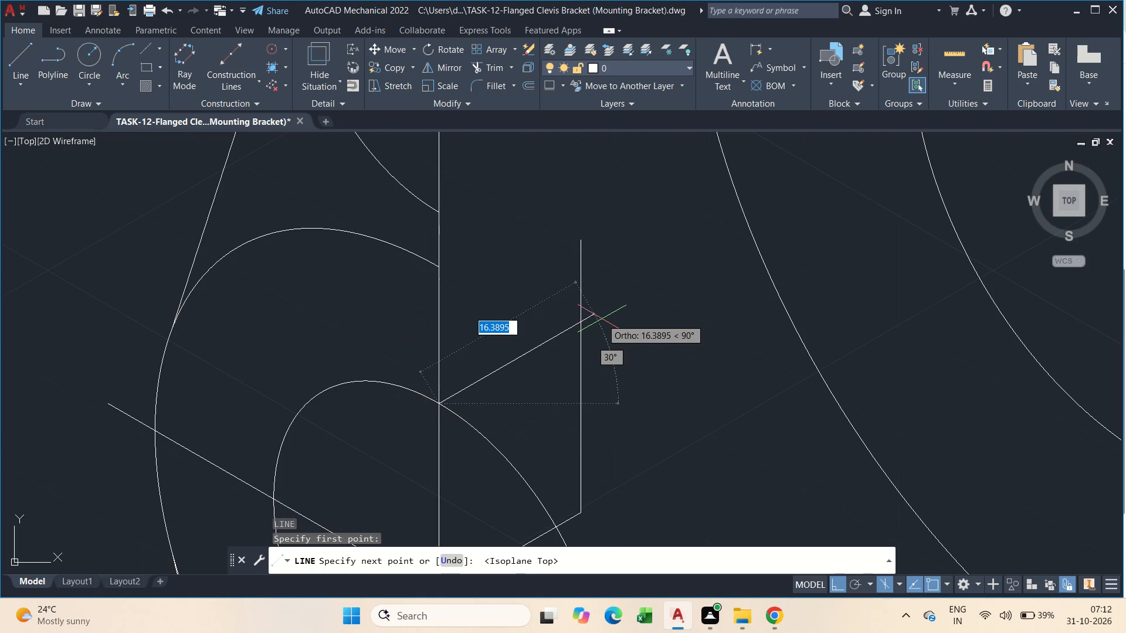
{"action": "type", "text": "30"}
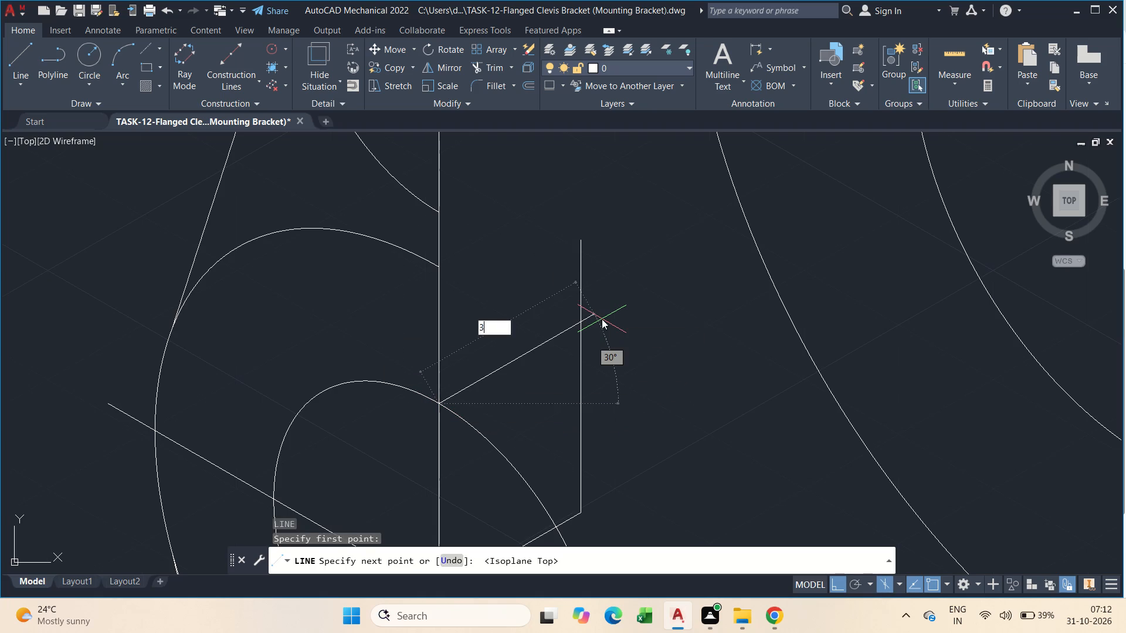
{"action": "key", "text": "Return"}
On the right isoplane, continue the line 4.5 units straight down at 270°, adding a final segment of about 38 units at 30°.
{"action": "scroll", "coordinate": [669, 262], "scroll_direction": "down", "scroll_amount": 1}
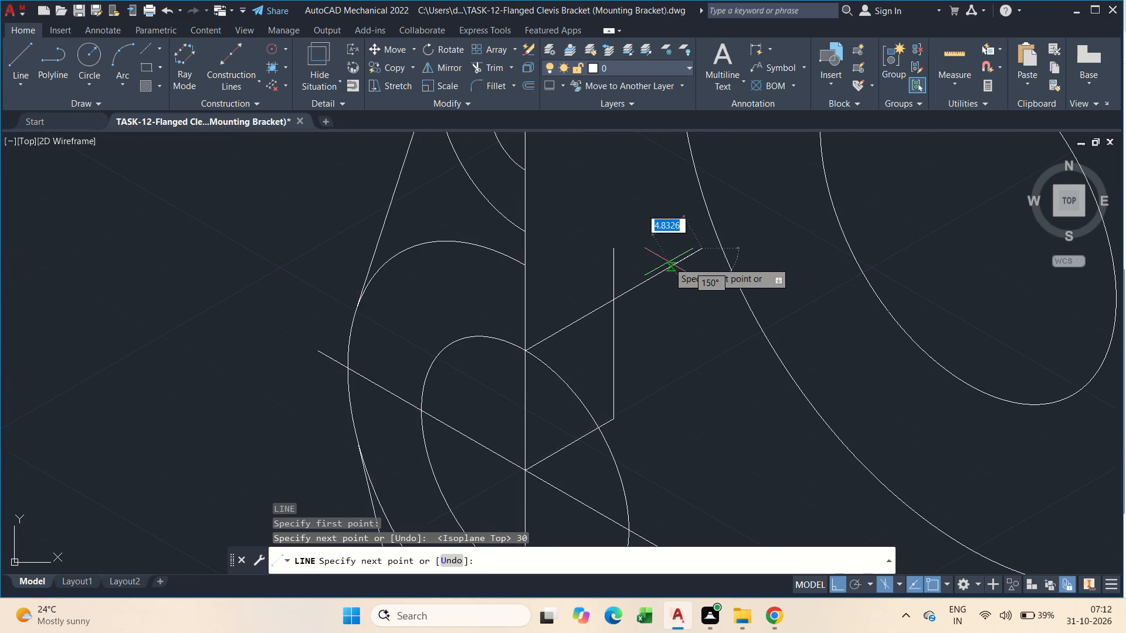
{"action": "middle_click_drag", "start_coordinate": [669, 262], "coordinate": [561, 329]}
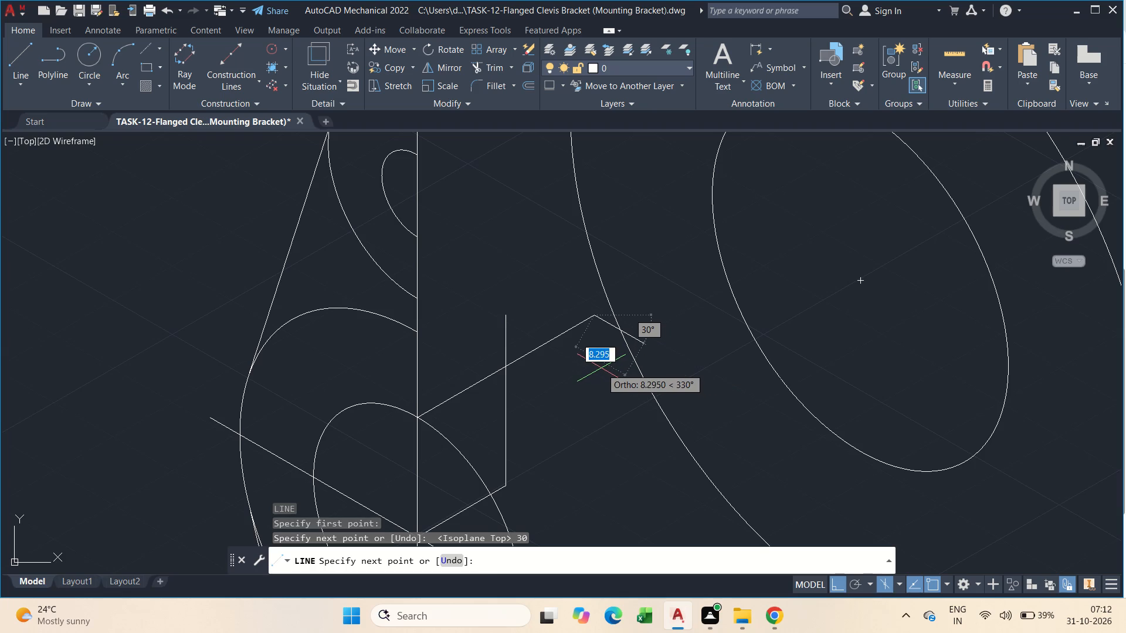
{"action": "key", "text": "F5"}
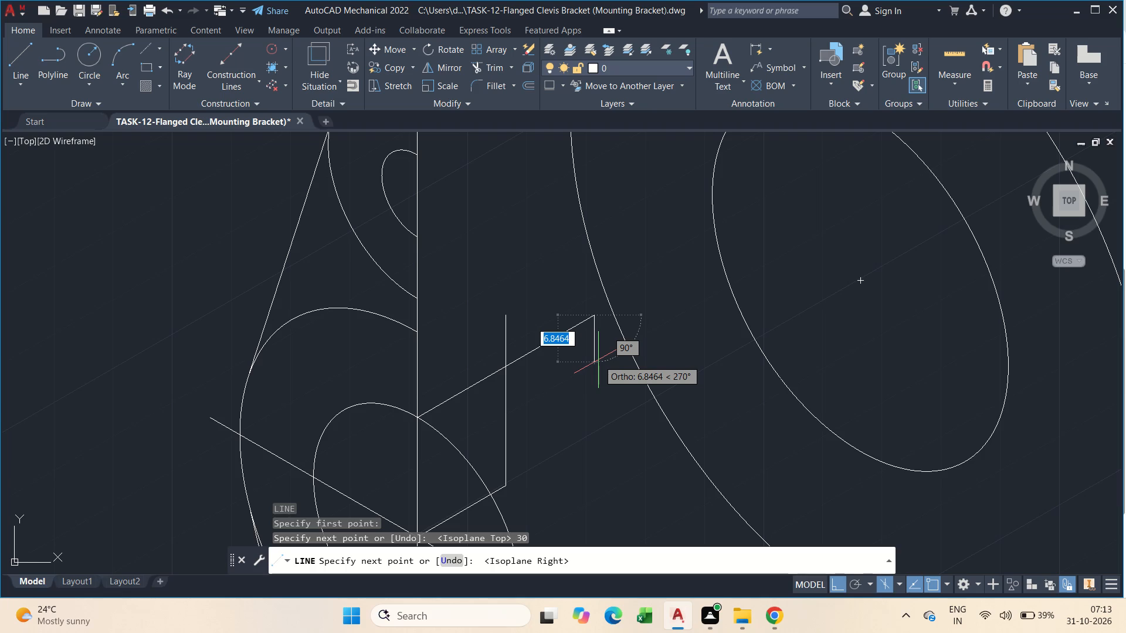
{"action": "type", "text": "4.5"}
{"action": "key", "text": "Return"}
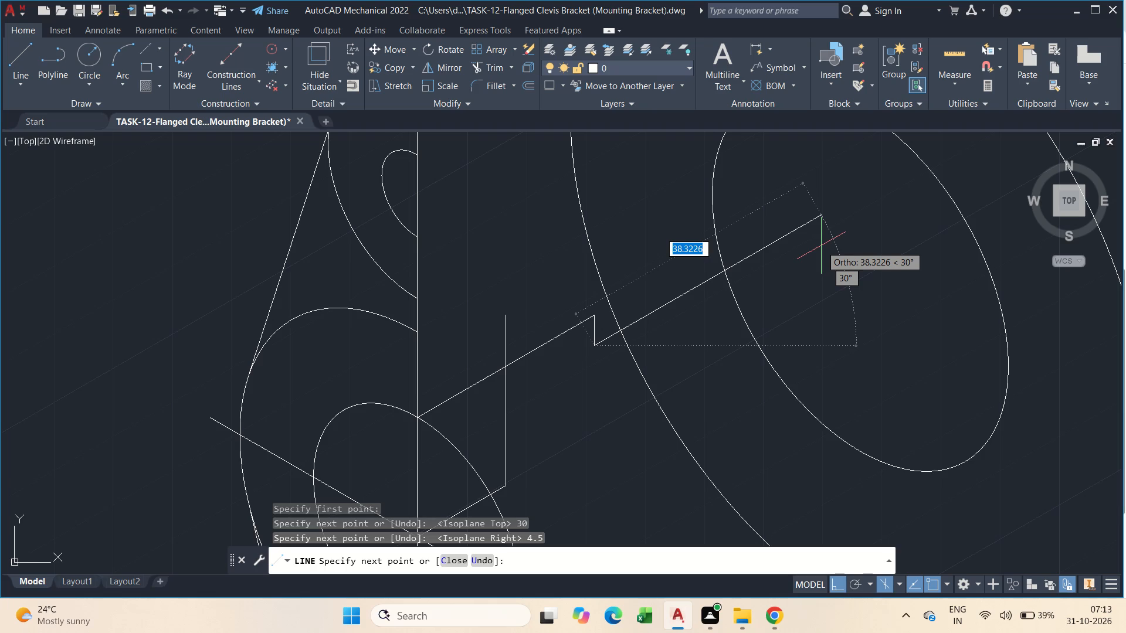
{"action": "left_click", "coordinate": [821, 246]}
{"action": "key", "text": "Escape"}
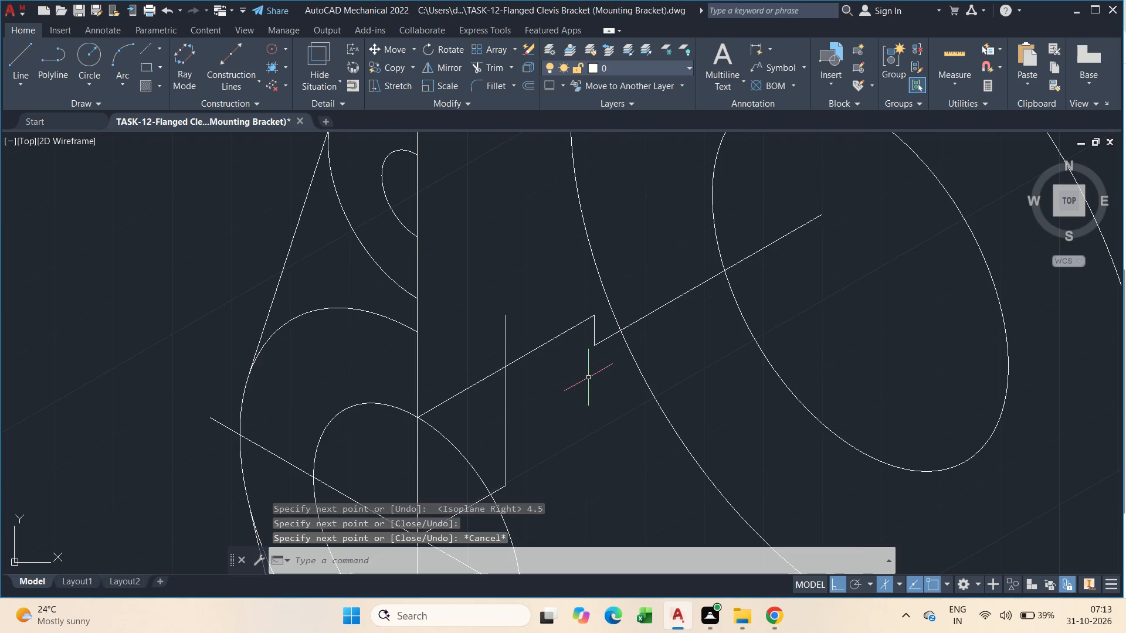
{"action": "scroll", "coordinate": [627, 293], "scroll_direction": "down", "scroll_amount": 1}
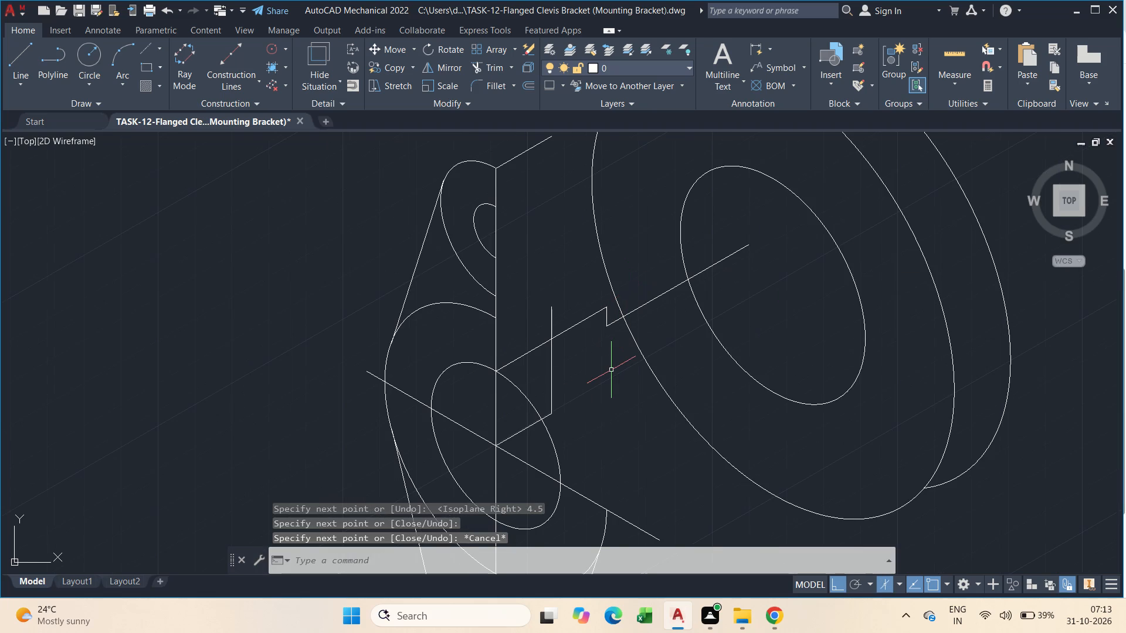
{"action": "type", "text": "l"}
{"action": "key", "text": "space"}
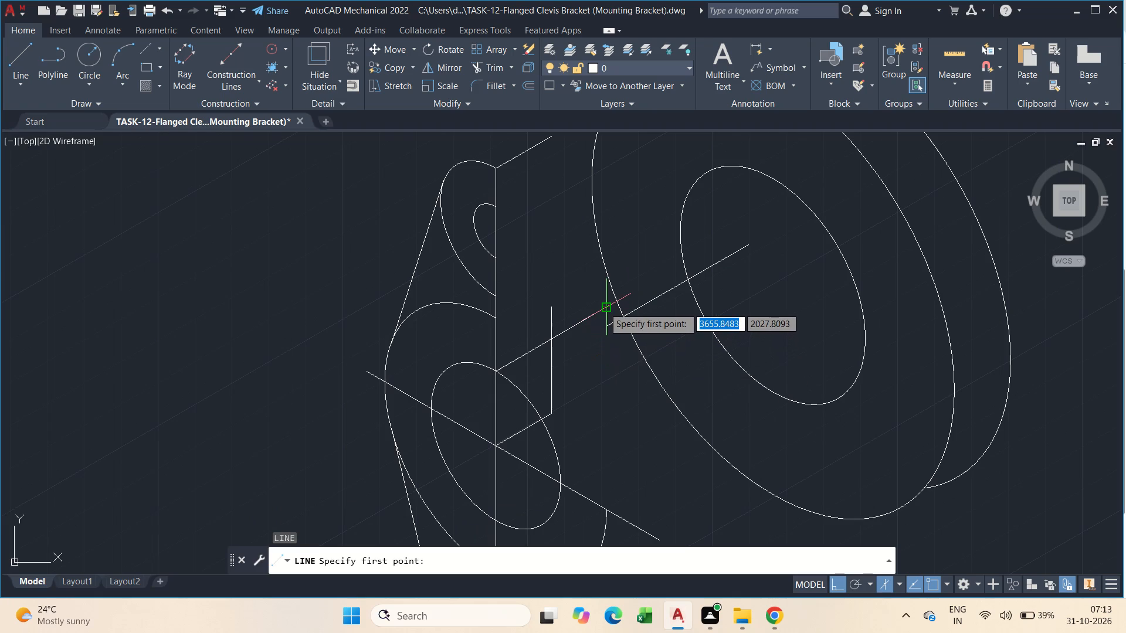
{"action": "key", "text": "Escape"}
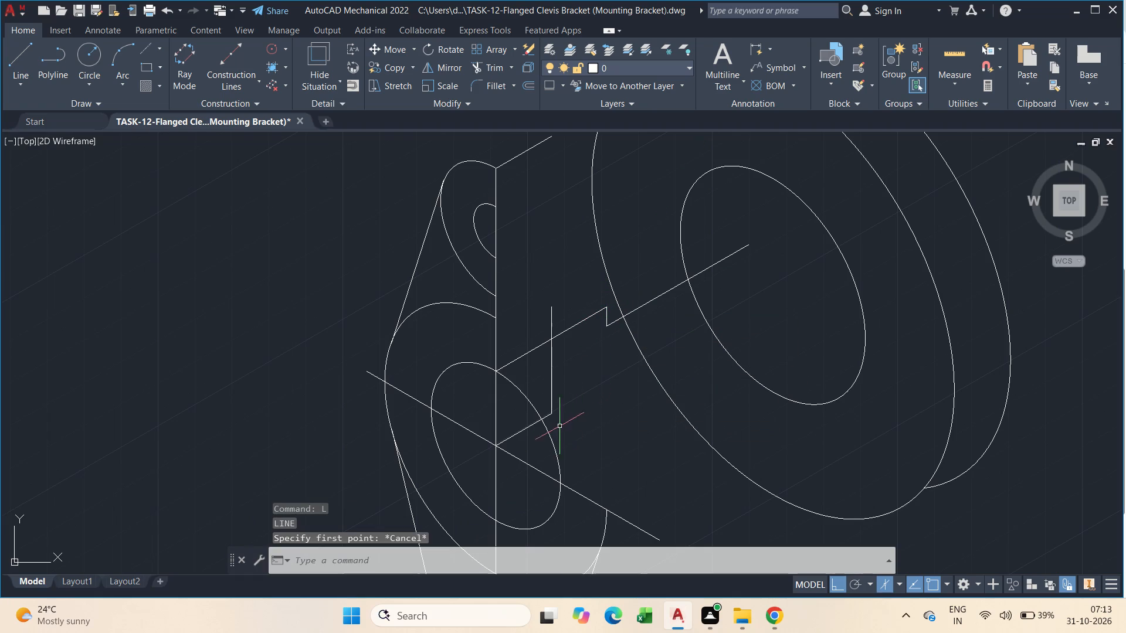
Stretch the outer end of the 15-unit line from the lug's centre along 30° into the large flange's inner isocircle.
{"action": "left_click", "coordinate": [534, 426]}
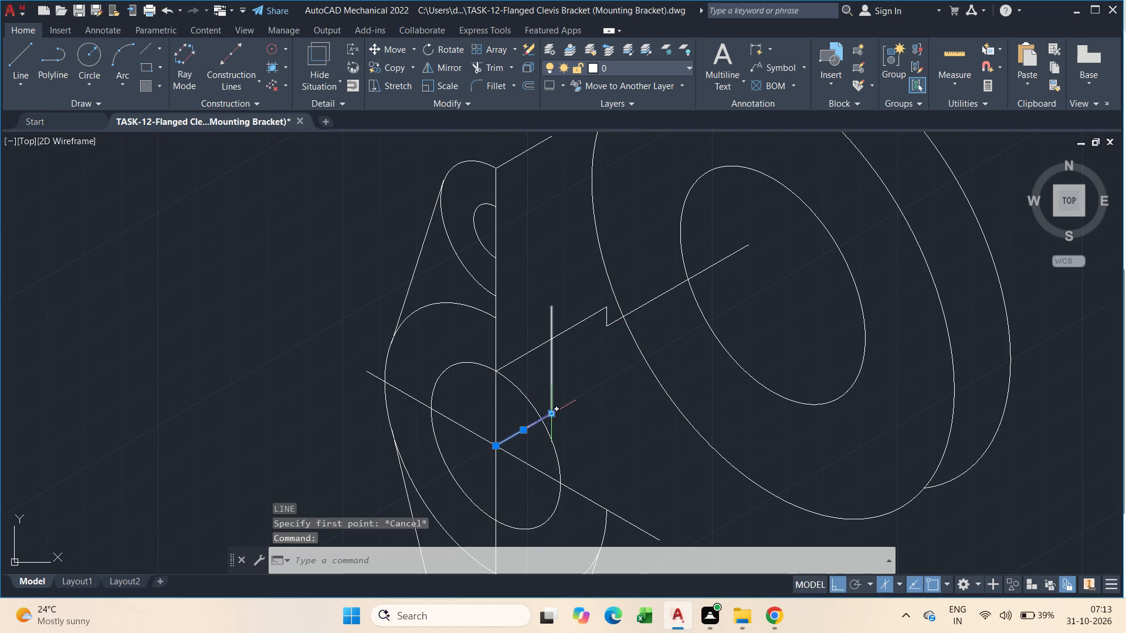
{"action": "left_click", "coordinate": [551, 414]}
{"action": "left_click", "coordinate": [819, 269]}
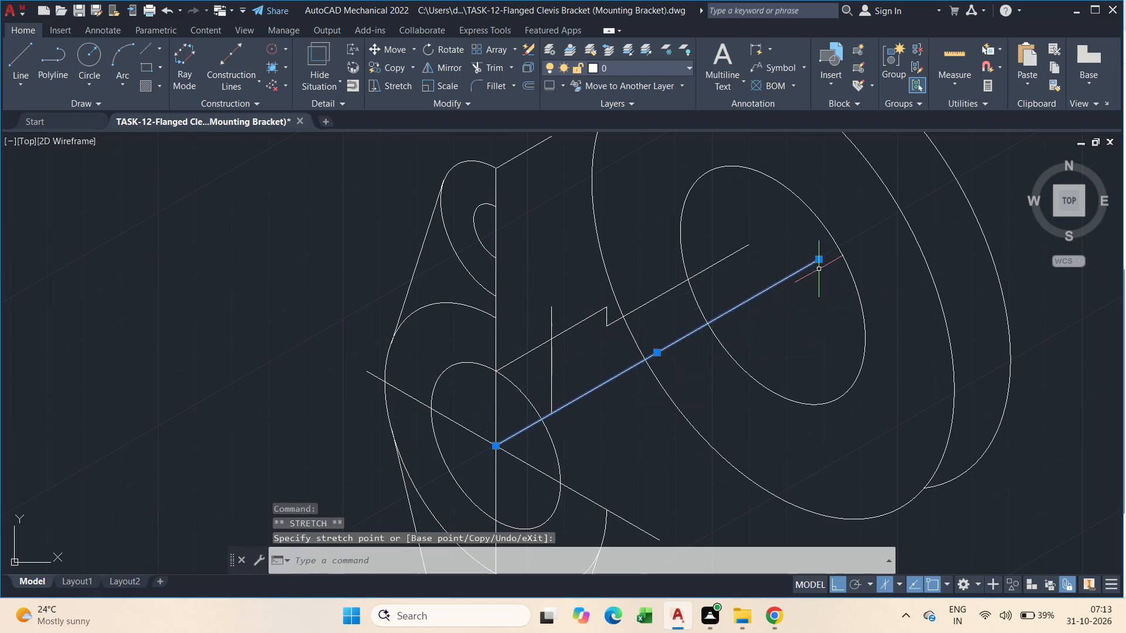
{"action": "key", "text": "Escape"}
{"action": "scroll", "coordinate": [580, 367], "scroll_direction": "up", "scroll_amount": 3}
{"action": "scroll", "coordinate": [580, 367], "scroll_direction": "down", "scroll_amount": 2}
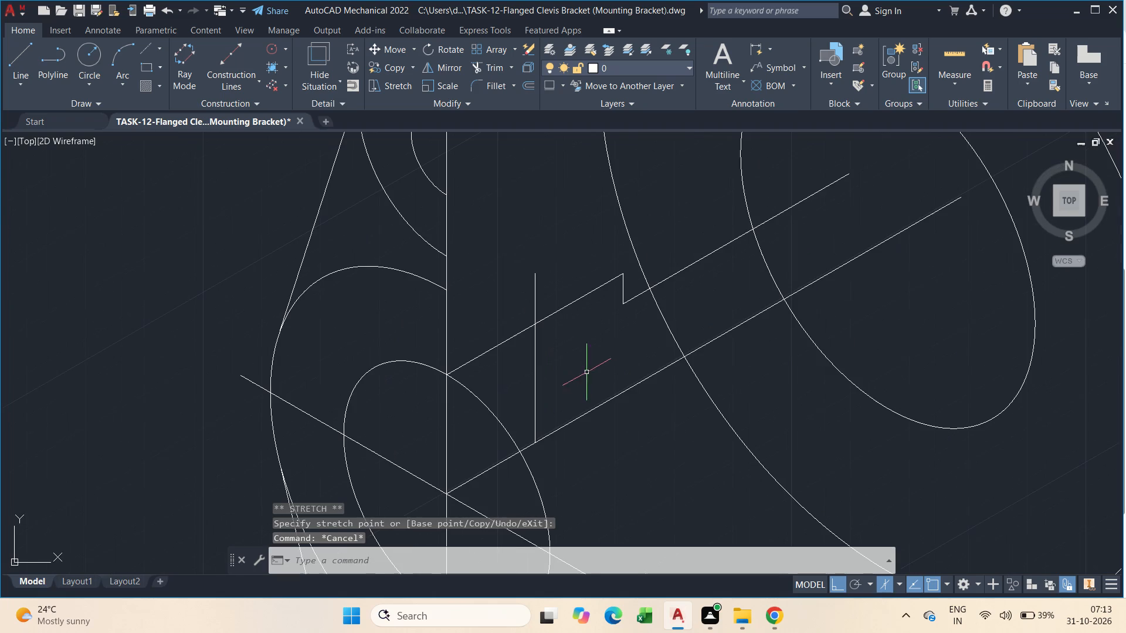
Draw a vertical line from the foot of the 4.5-unit step straight down past the 30° axis line.
{"action": "type", "text": "l"}
{"action": "key", "text": "space"}
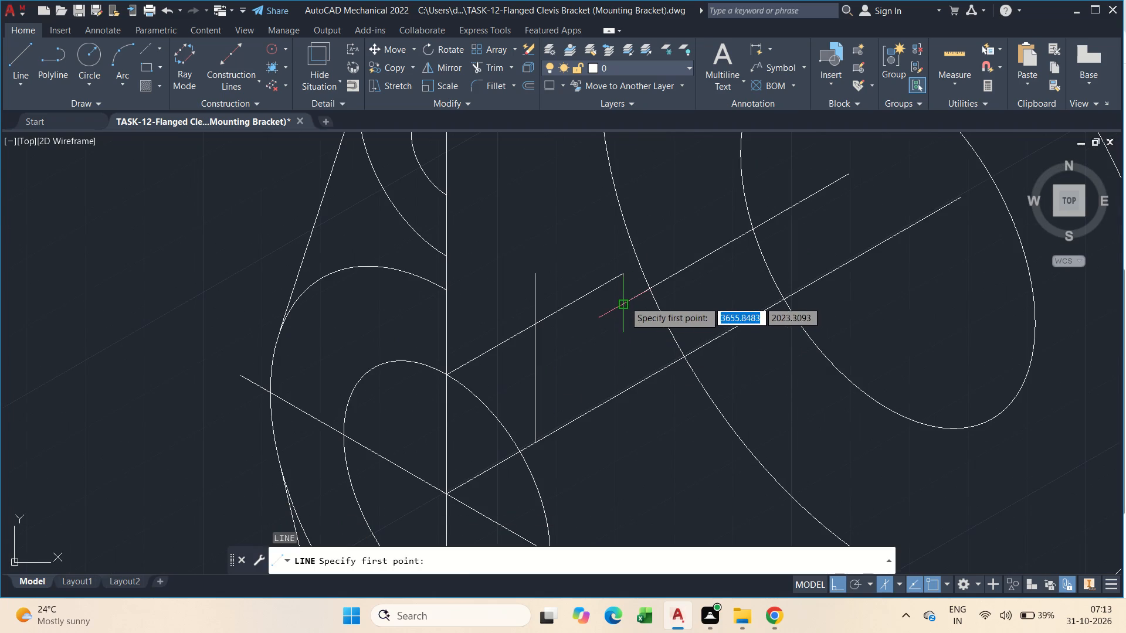
{"action": "left_click_drag", "start_coordinate": [625, 301], "coordinate": [625, 330]}
{"action": "left_click", "coordinate": [636, 465]}
{"action": "key", "text": "Escape"}
{"action": "middle_click_drag", "start_coordinate": [673, 411], "coordinate": [567, 339]}
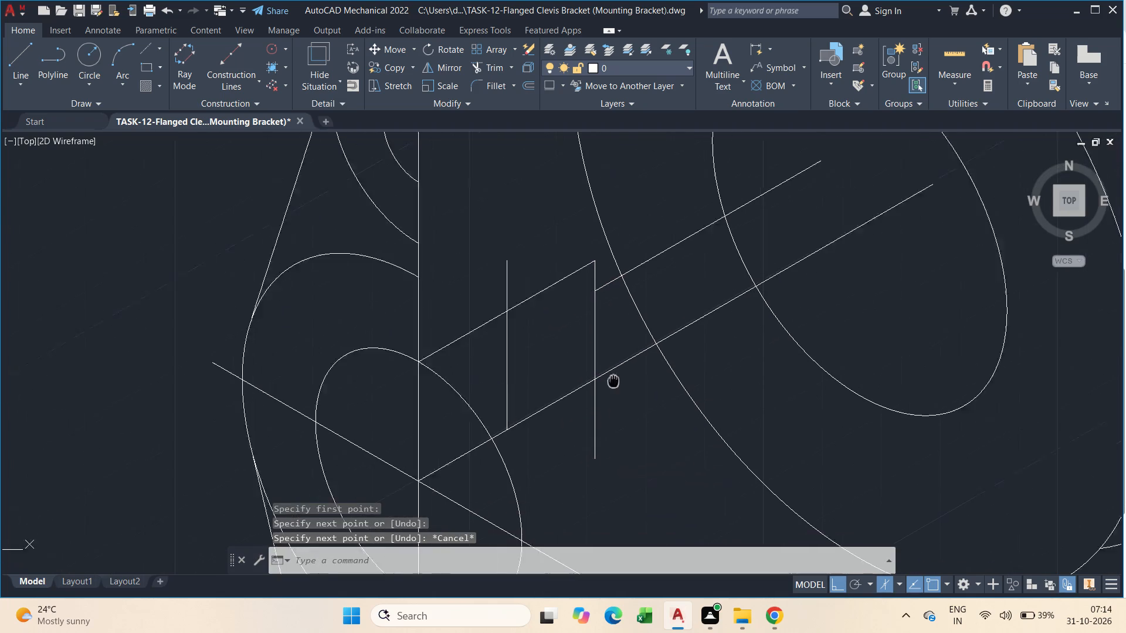
{"action": "middle_click_drag", "start_coordinate": [567, 339], "coordinate": [556, 329]}
{"action": "scroll", "coordinate": [548, 321], "scroll_direction": "down", "scroll_amount": 1}
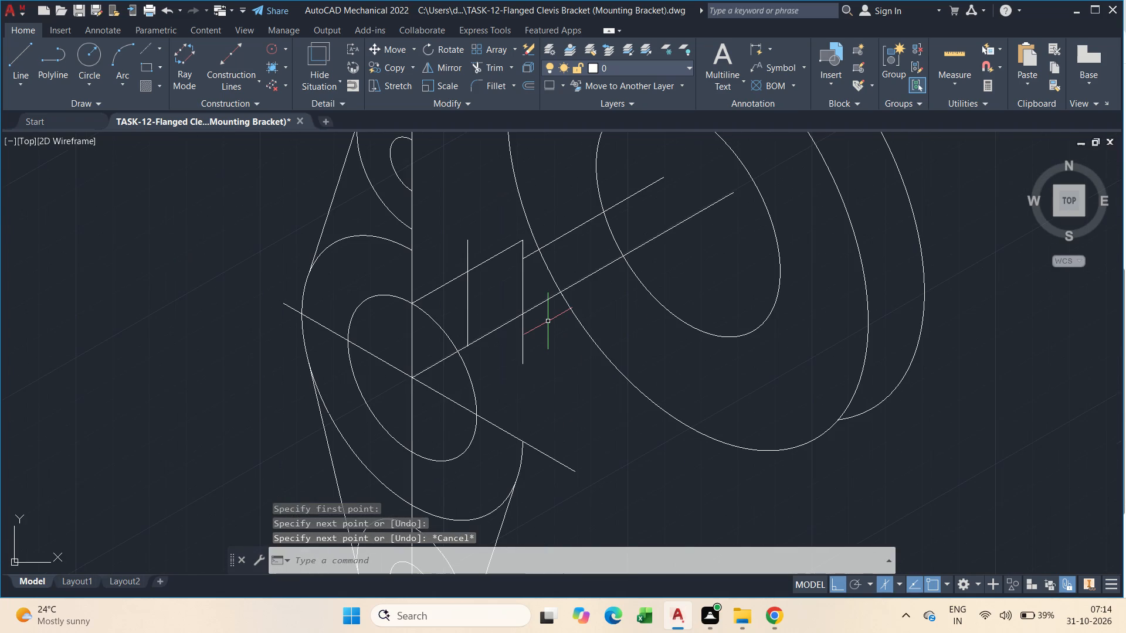
Draw a left-isoplane isocircle centred where the new vertical crosses the 30° axis line, reaching the top of the 4.5-unit step.
{"action": "type", "text": "ell"}
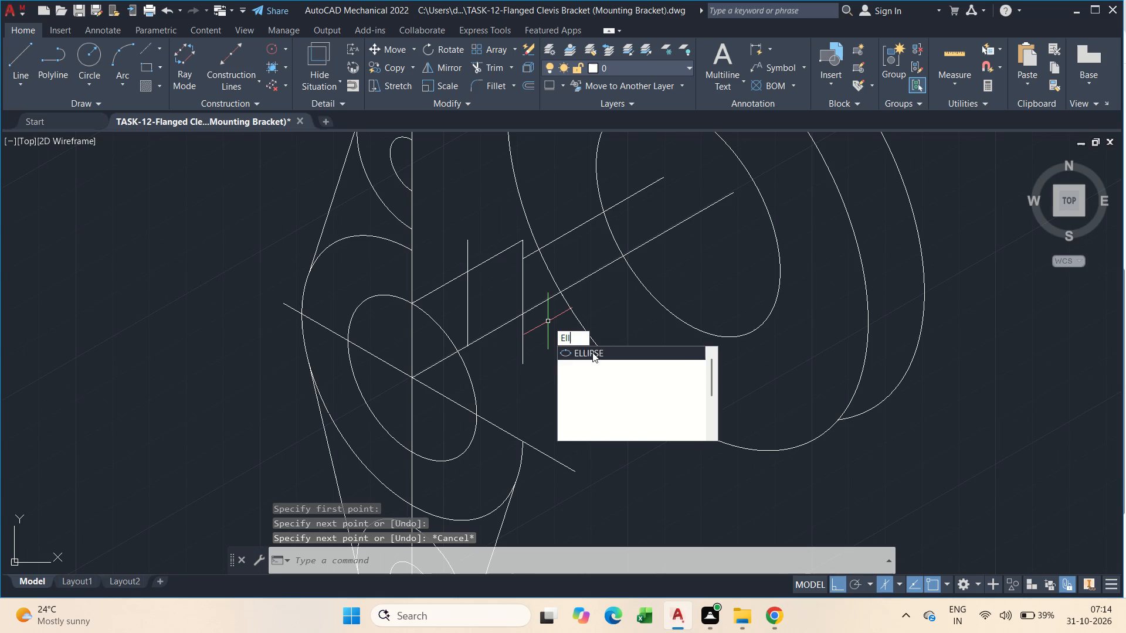
{"action": "left_click", "coordinate": [592, 352]}
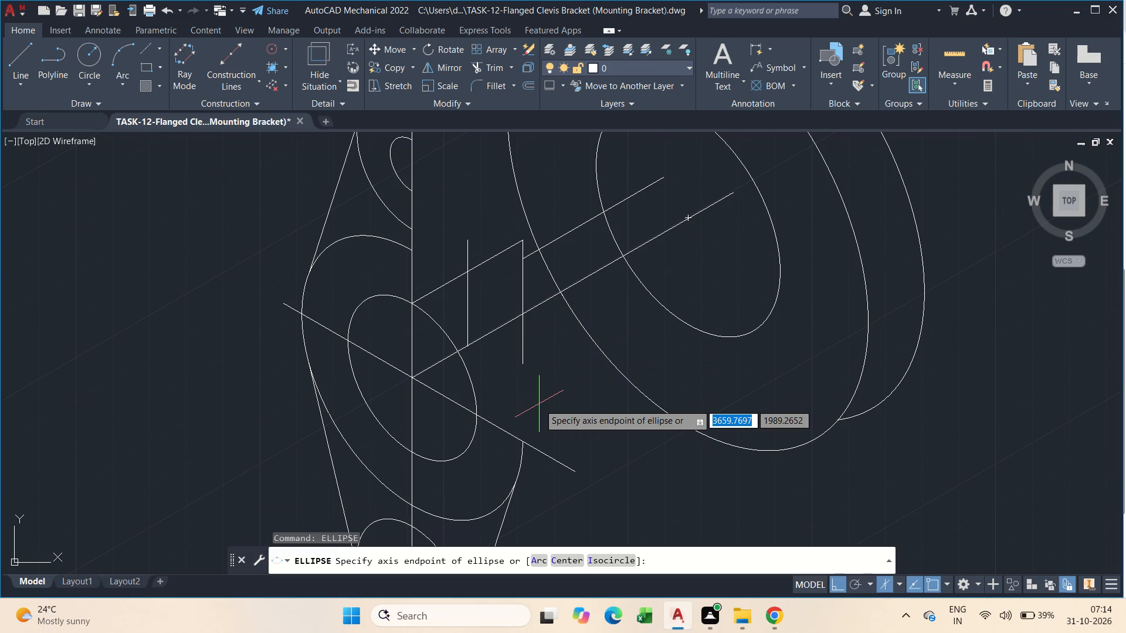
{"action": "type", "text": "i"}
{"action": "key", "text": "space"}
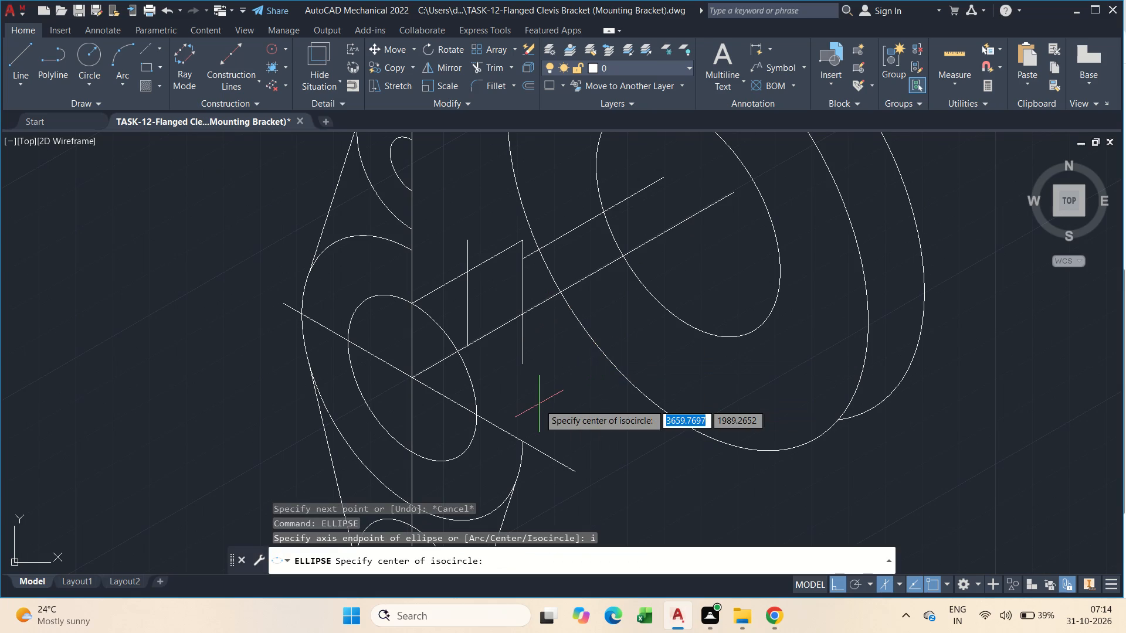
{"action": "left_click_drag", "start_coordinate": [522, 309], "coordinate": [531, 331]}
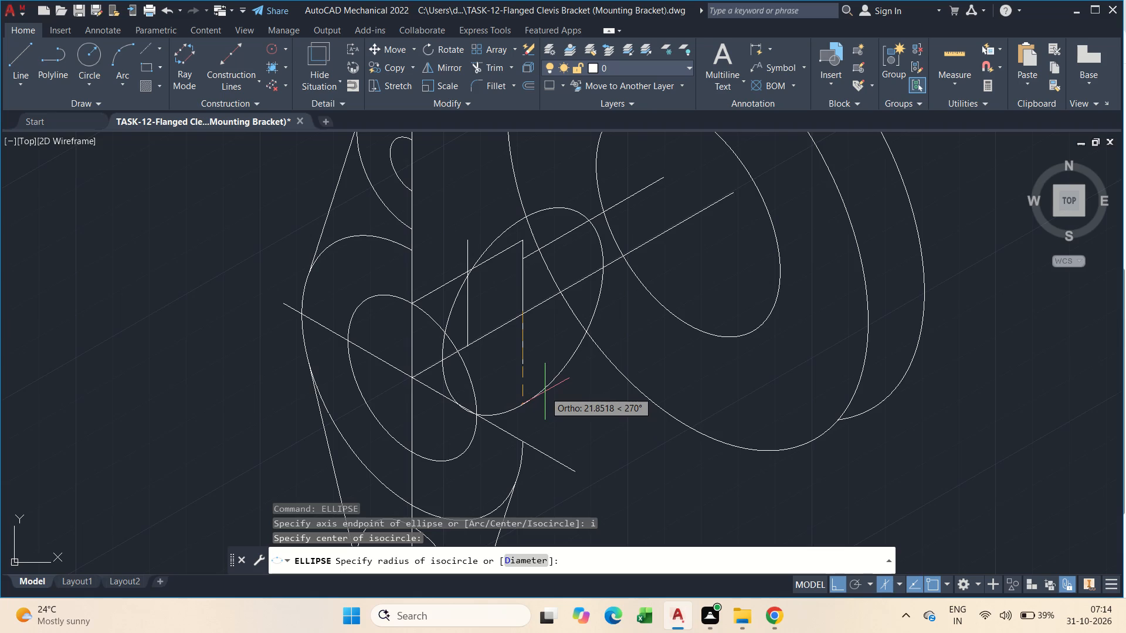
{"action": "key", "text": "F5"}
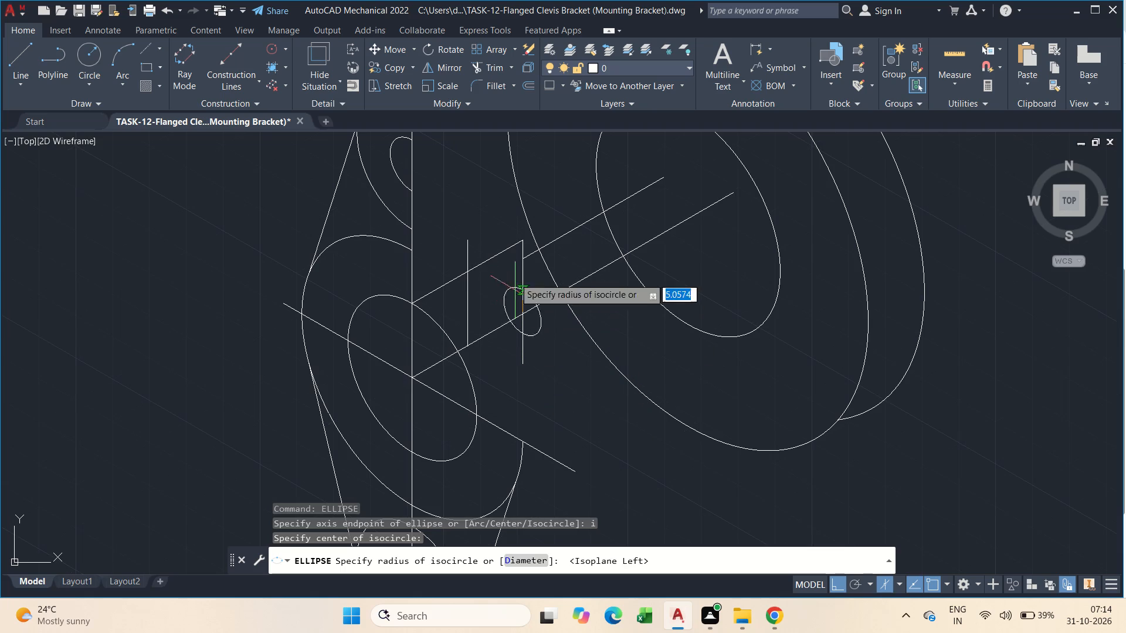
{"action": "scroll", "coordinate": [518, 268], "scroll_direction": "up", "scroll_amount": 3}
{"action": "middle_click_drag", "start_coordinate": [552, 338], "coordinate": [568, 372]}
{"action": "scroll", "coordinate": [568, 372], "scroll_direction": "down", "scroll_amount": 1}
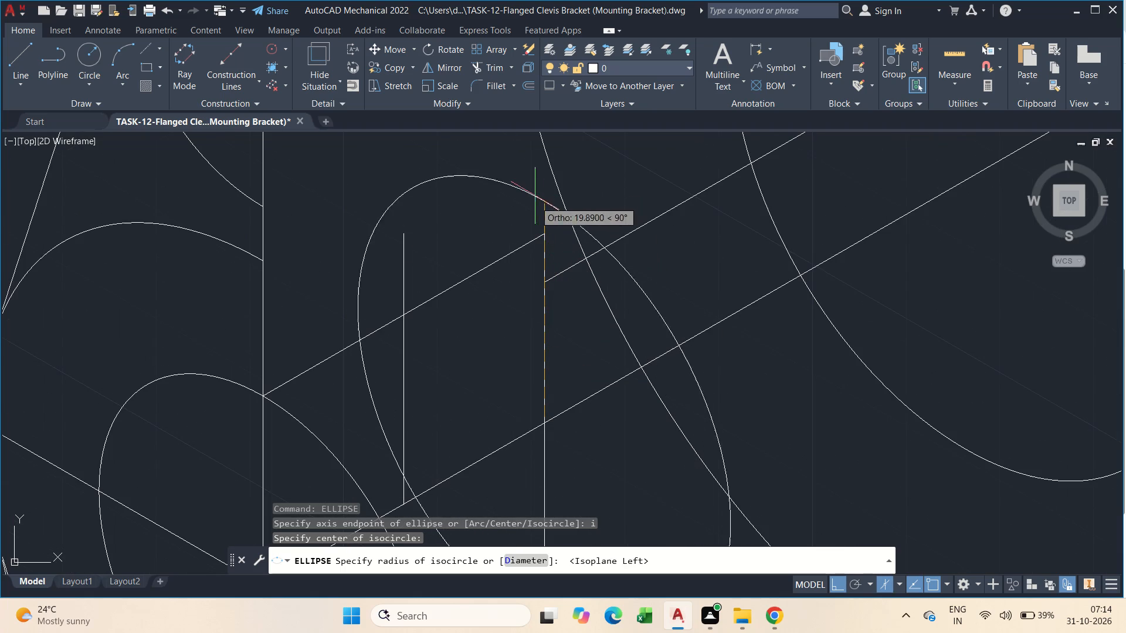
{"action": "left_click", "coordinate": [549, 231]}
{"action": "key", "text": "Escape"}
{"action": "scroll", "coordinate": [578, 326], "scroll_direction": "down", "scroll_amount": 1}
{"action": "scroll", "coordinate": [570, 348], "scroll_direction": "up", "scroll_amount": 1}
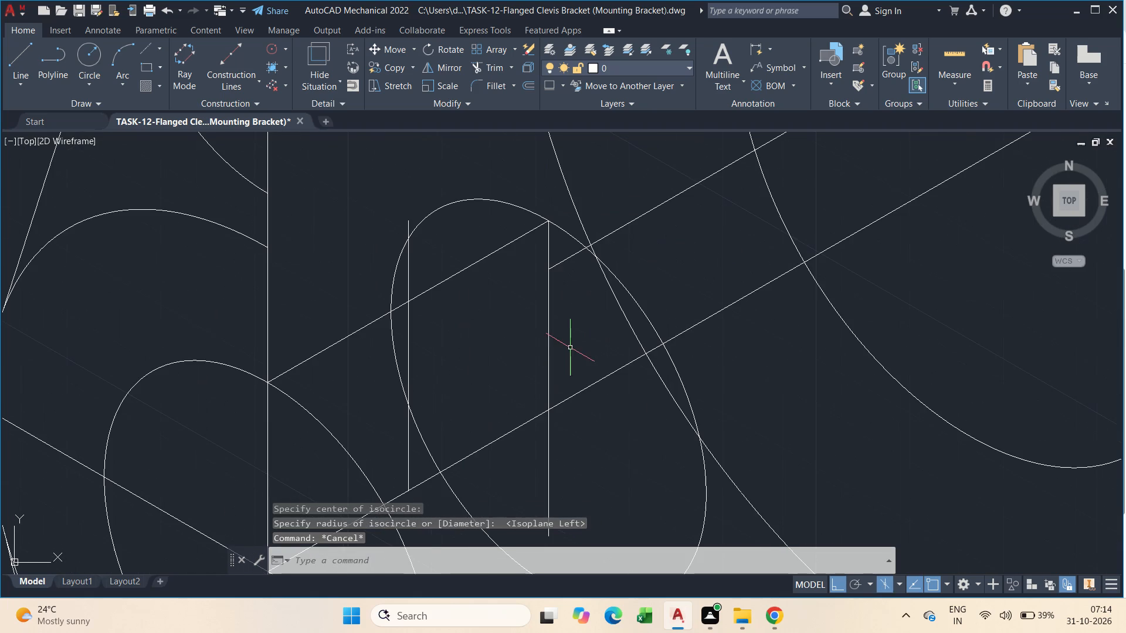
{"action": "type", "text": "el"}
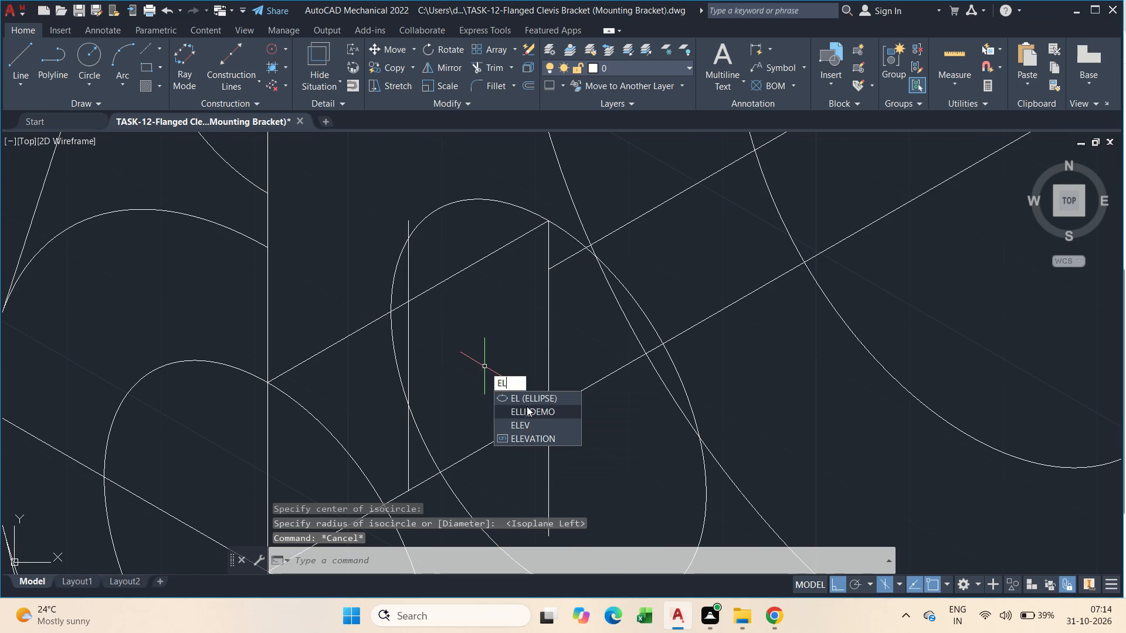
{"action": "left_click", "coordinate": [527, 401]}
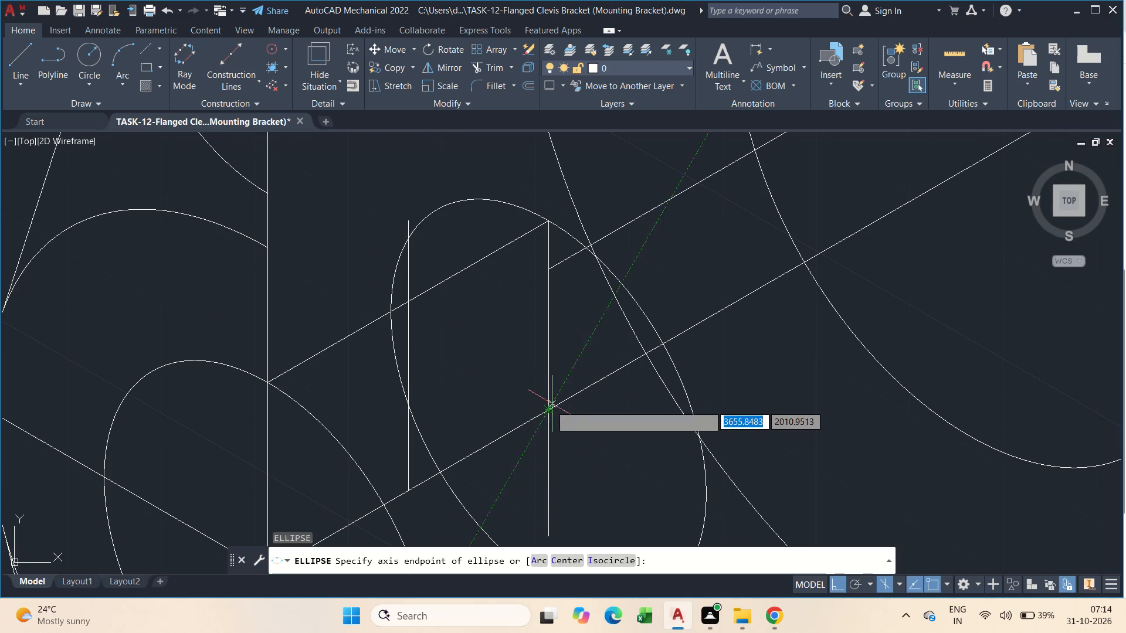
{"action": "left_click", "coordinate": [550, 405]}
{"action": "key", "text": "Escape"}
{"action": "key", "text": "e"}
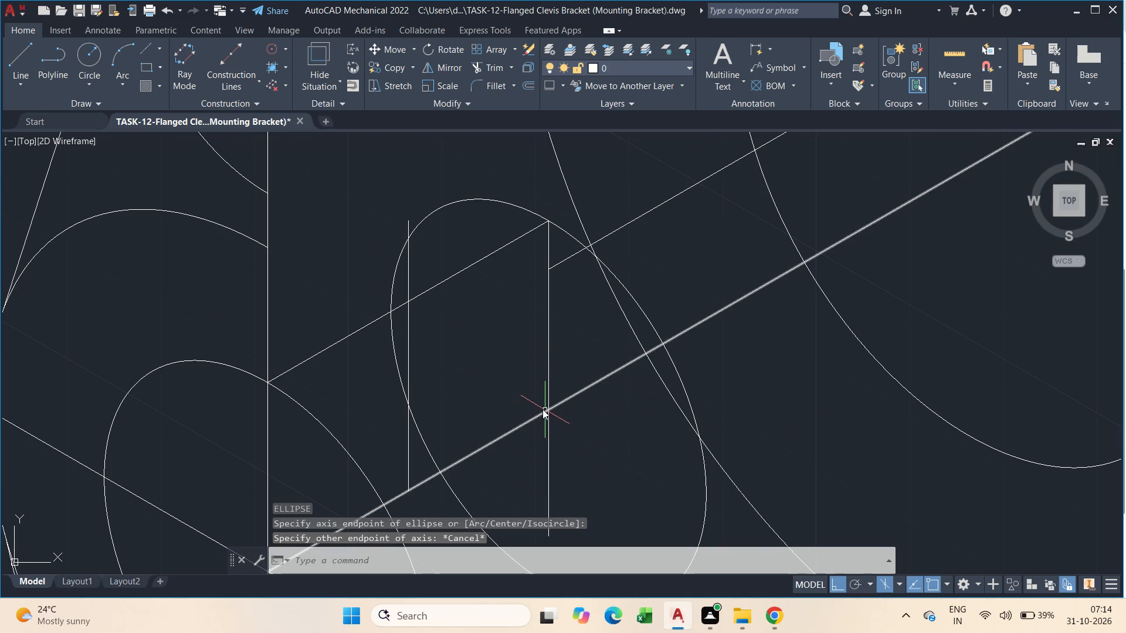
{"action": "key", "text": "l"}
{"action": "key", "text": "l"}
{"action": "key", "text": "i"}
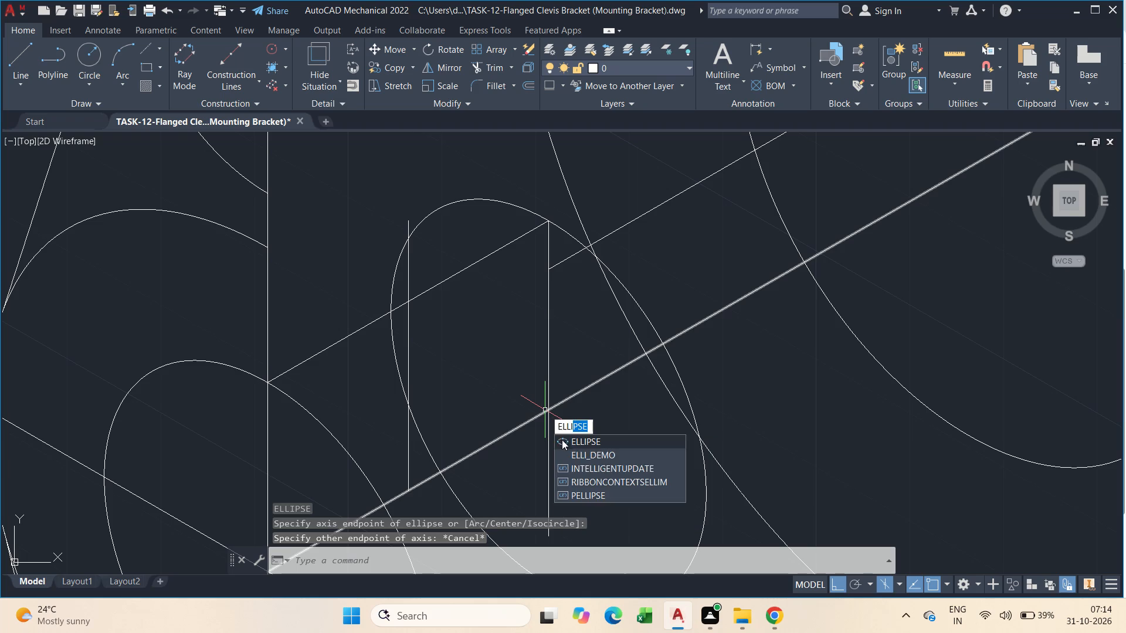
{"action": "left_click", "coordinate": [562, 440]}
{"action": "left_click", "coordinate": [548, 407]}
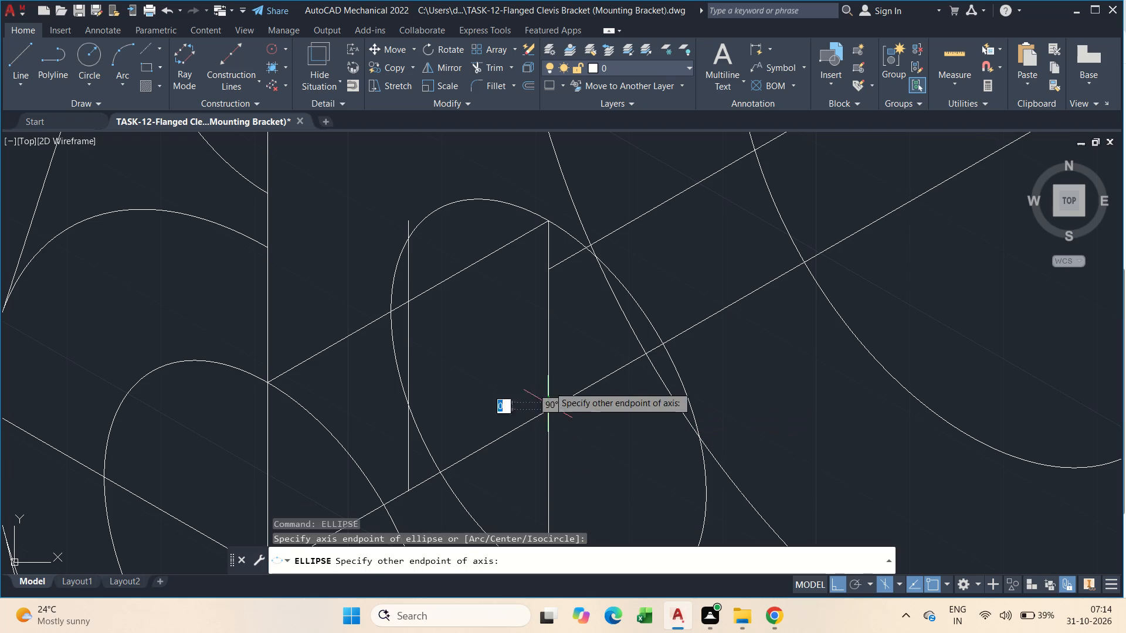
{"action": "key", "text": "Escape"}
Draw a concentric left-isoplane isocircle of radius 13 through the foot of the 4.5-unit step.
{"action": "type", "text": "elli"}
{"action": "left_click", "coordinate": [583, 335]}
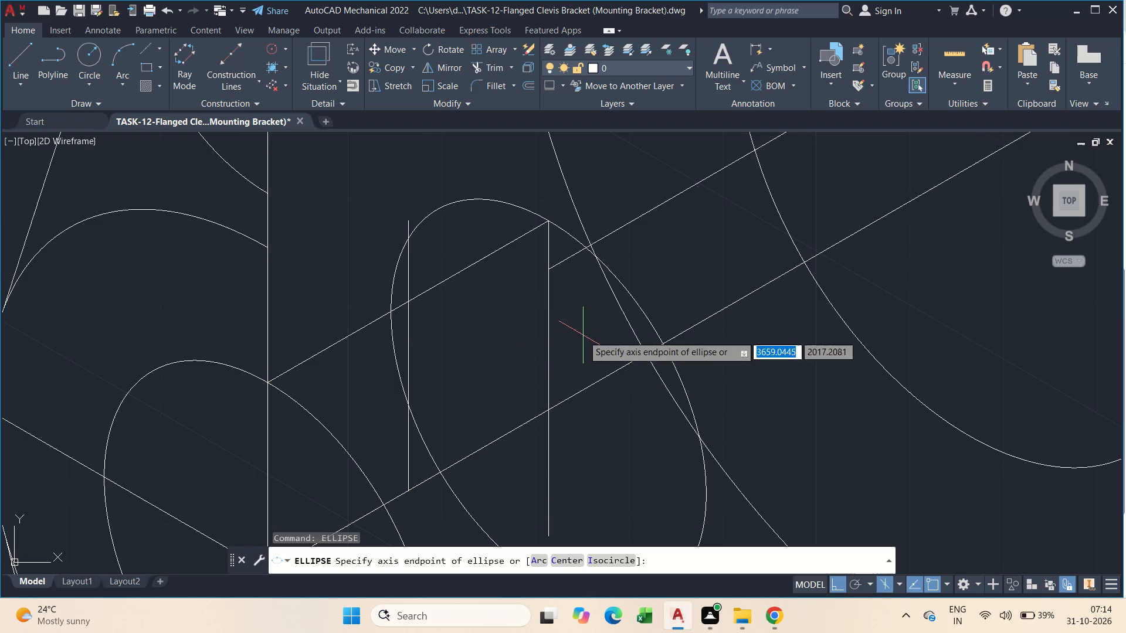
{"action": "type", "text": "i"}
{"action": "key", "text": "space"}
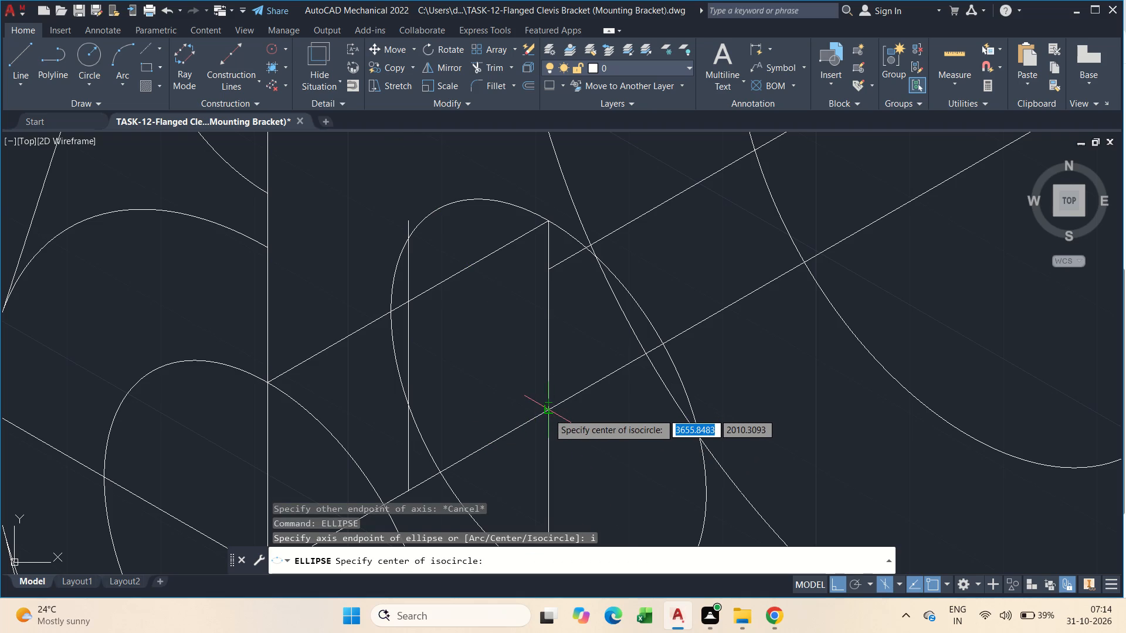
{"action": "left_click", "coordinate": [548, 413]}
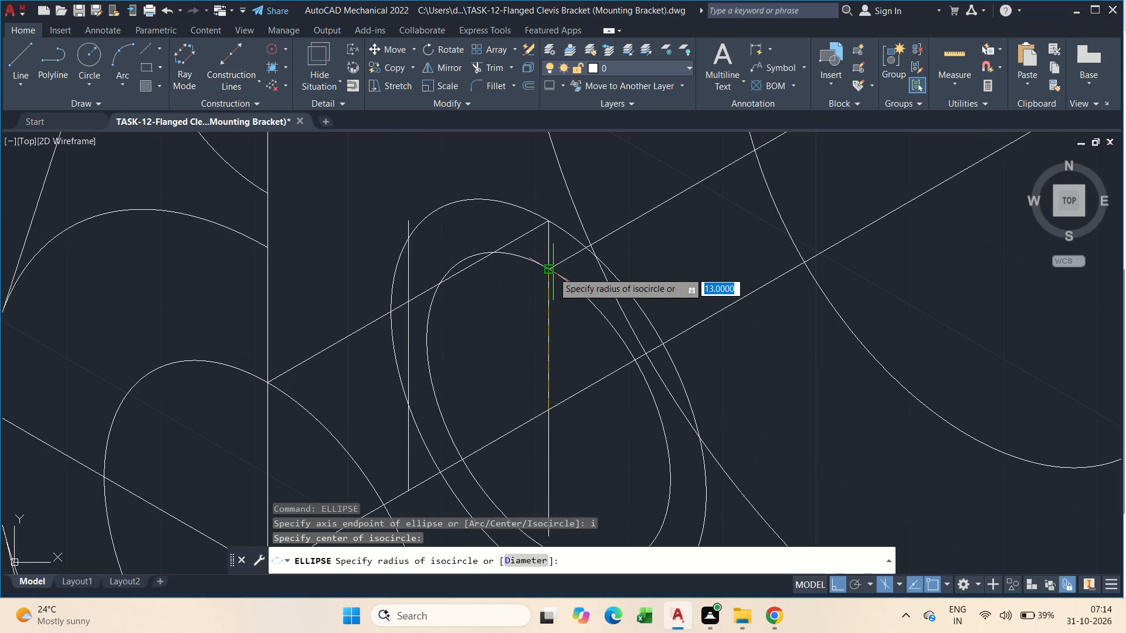
{"action": "left_click", "coordinate": [552, 271]}
{"action": "key", "text": "Escape"}
{"action": "scroll", "coordinate": [524, 302], "scroll_direction": "down", "scroll_amount": 1}
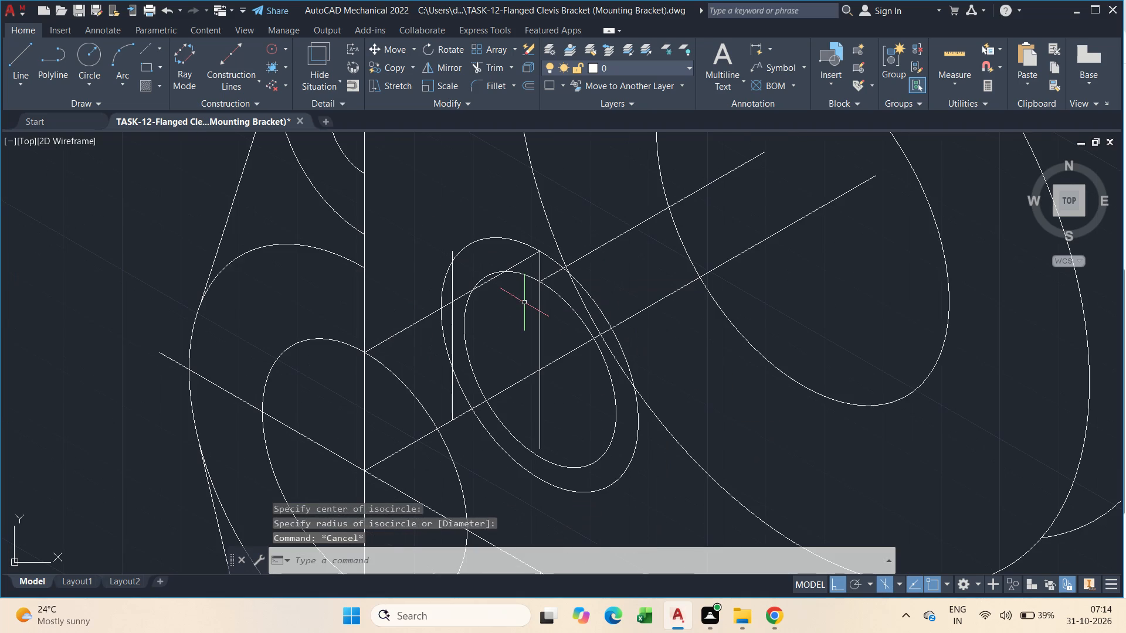
Trim both new isocircles and the short vertical line where they extend above the bore's upper 30-unit line, removing the leftover stub.
{"action": "type", "text": "tr"}
{"action": "key", "text": "space"}
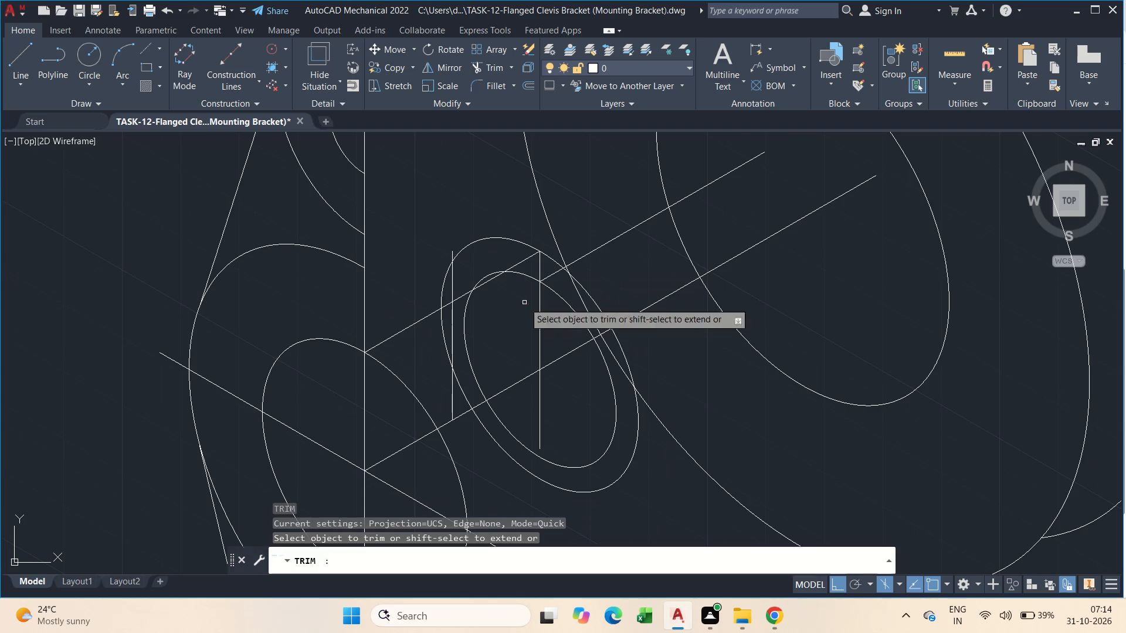
{"action": "scroll", "coordinate": [497, 226], "scroll_direction": "up", "scroll_amount": 3}
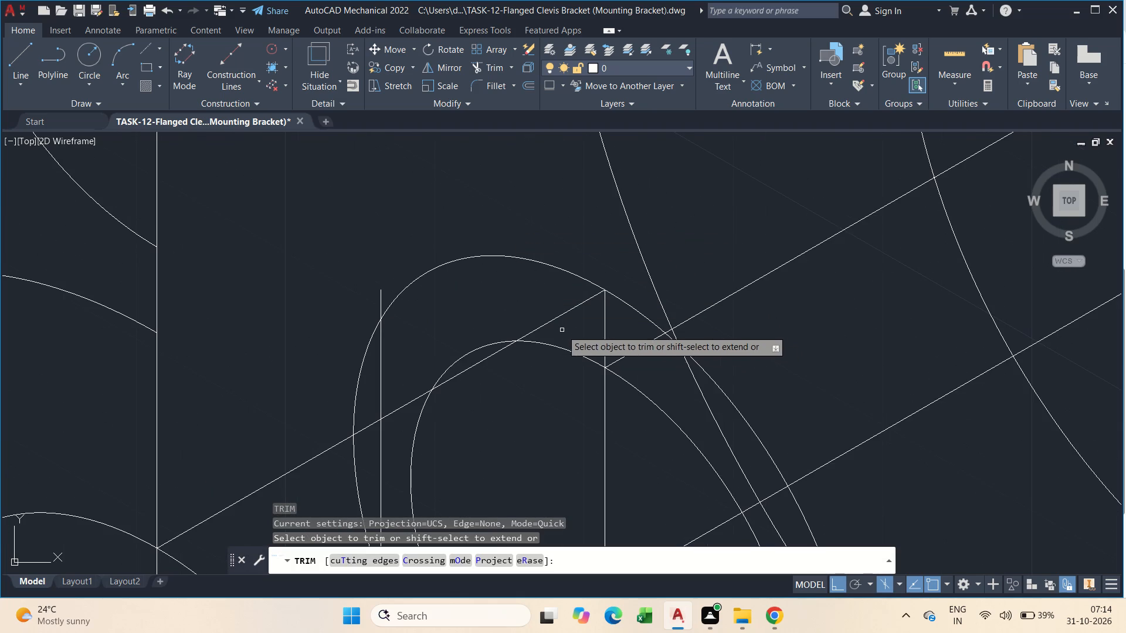
{"action": "left_click_drag", "start_coordinate": [544, 243], "coordinate": [523, 283]}
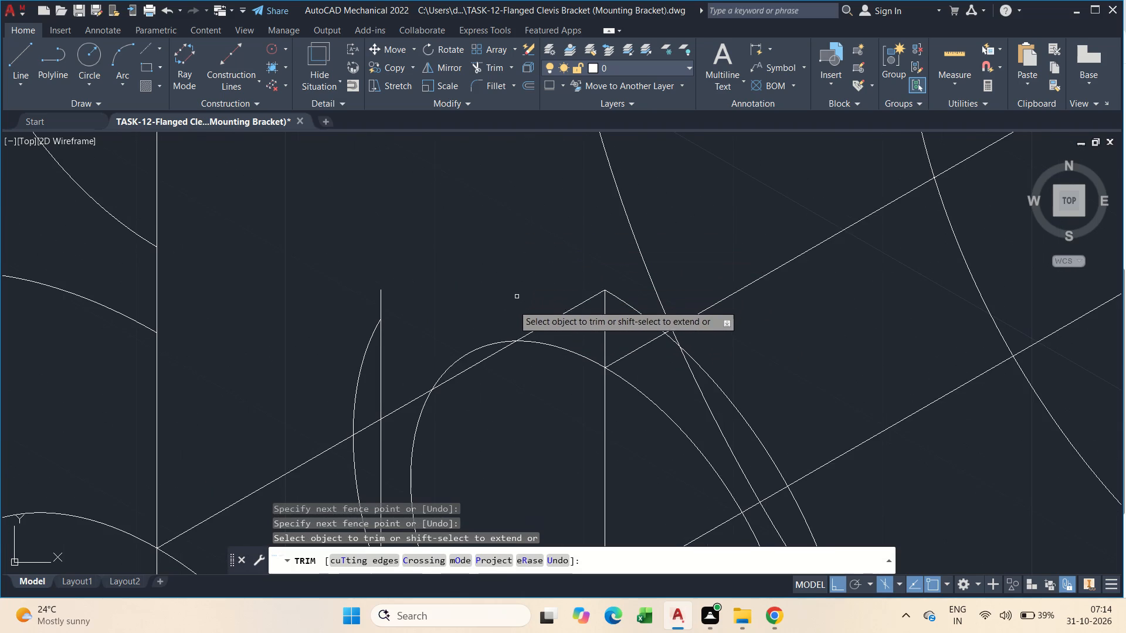
{"action": "left_click_drag", "start_coordinate": [511, 312], "coordinate": [491, 348]}
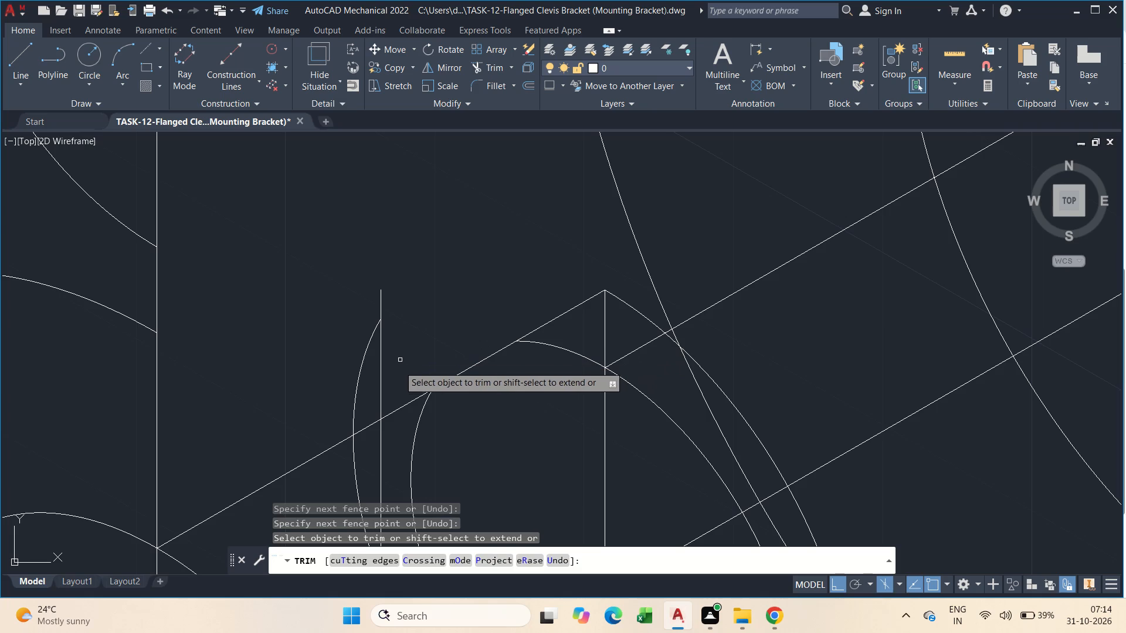
{"action": "left_click_drag", "start_coordinate": [401, 370], "coordinate": [250, 398]}
{"action": "left_click_drag", "start_coordinate": [410, 328], "coordinate": [388, 304]}
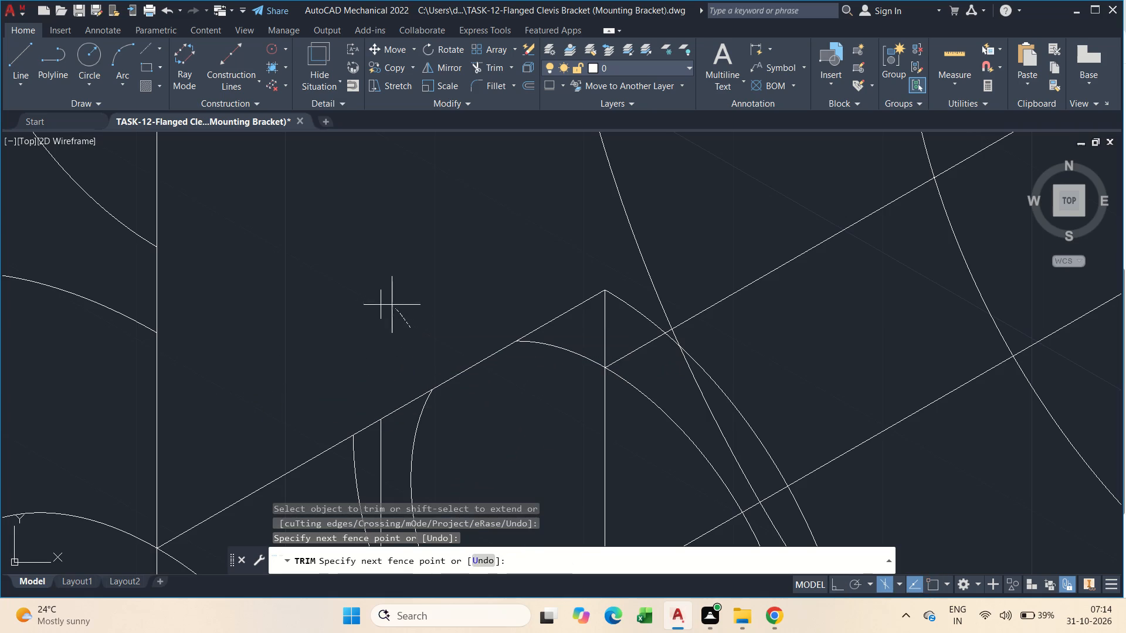
{"action": "left_click_drag", "start_coordinate": [388, 304], "coordinate": [374, 300]}
{"action": "scroll", "coordinate": [375, 298], "scroll_direction": "down", "scroll_amount": 2}
{"action": "key", "text": "Escape"}
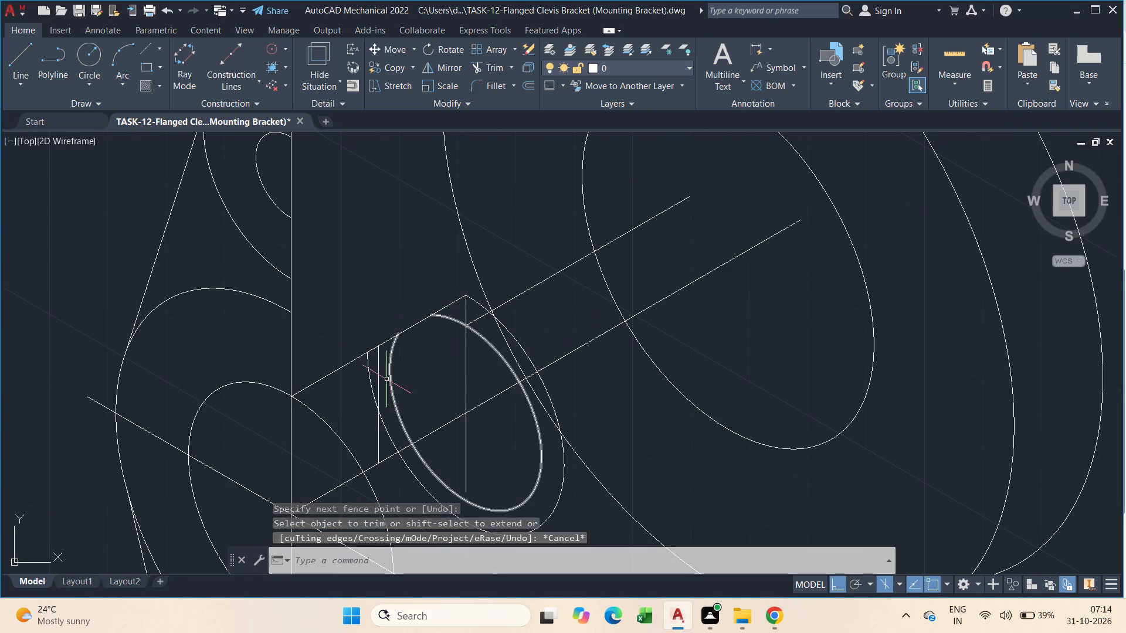
Erase the remaining short vertical line between the bore's upper 30-unit line and the 30° axis line.
{"action": "scroll", "coordinate": [380, 451], "scroll_direction": "up", "scroll_amount": 2}
{"action": "left_click", "coordinate": [380, 451]}
{"action": "left_click", "coordinate": [374, 445]}
{"action": "left_click", "coordinate": [383, 454]}
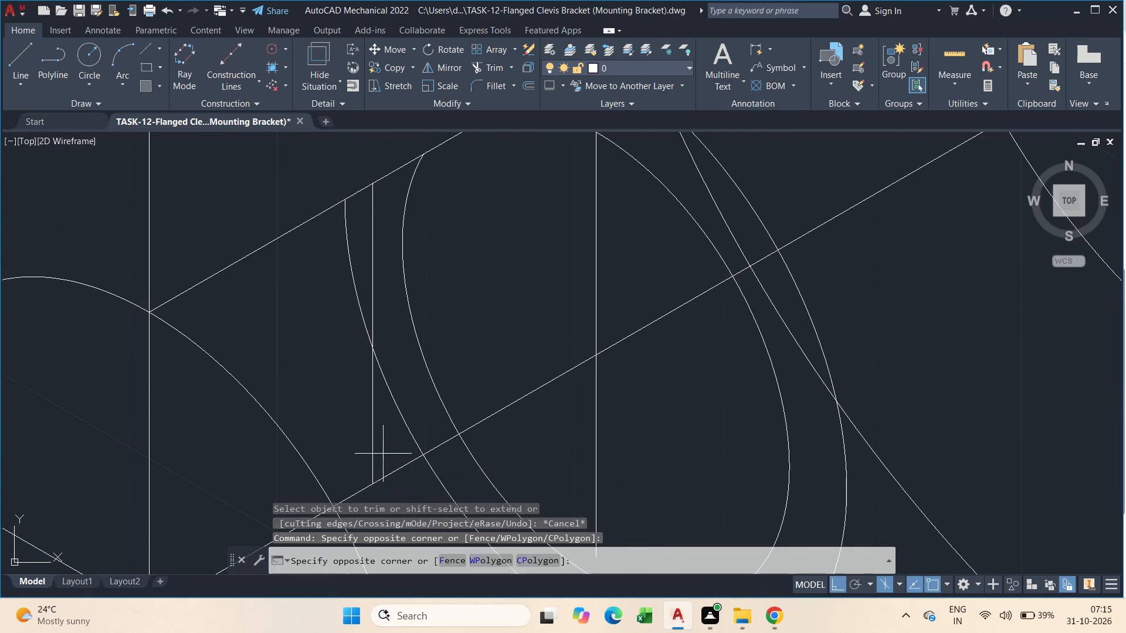
{"action": "left_click", "coordinate": [350, 430]}
{"action": "key", "text": "Delete"}
{"action": "scroll", "coordinate": [350, 430], "scroll_direction": "down", "scroll_amount": 3}
{"action": "middle_click_drag", "start_coordinate": [464, 448], "coordinate": [377, 349]}
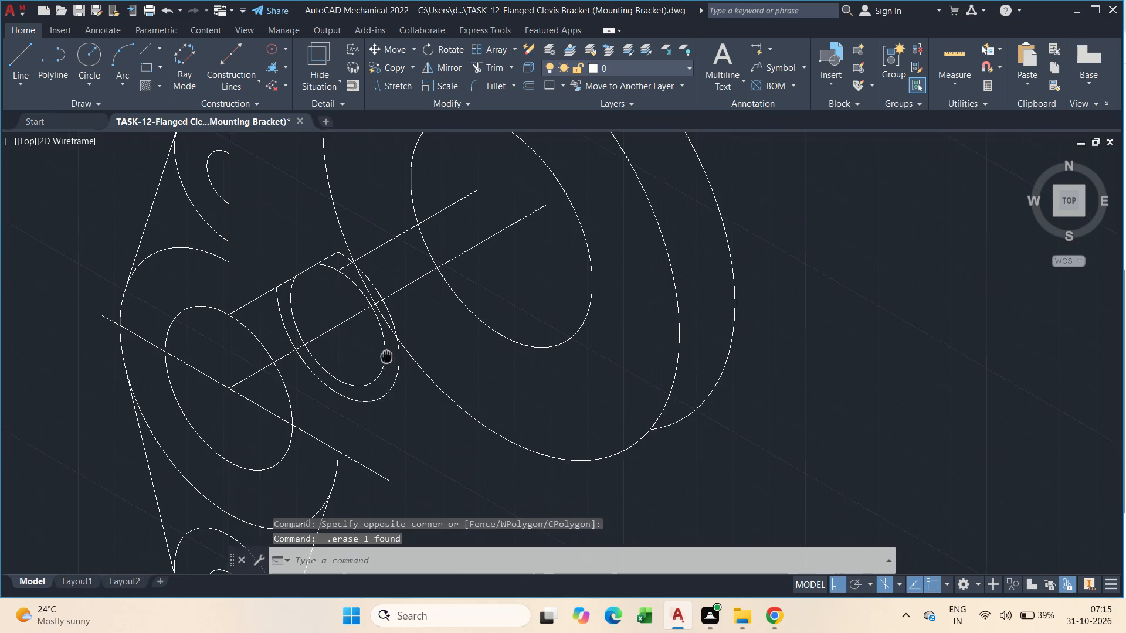
{"action": "key", "text": "Escape"}
From where the bore isocircle crosses the 330° axis line, draw a 30-unit receding line at 30° in the top isoplane.
{"action": "scroll", "coordinate": [359, 328], "scroll_direction": "up", "scroll_amount": 2}
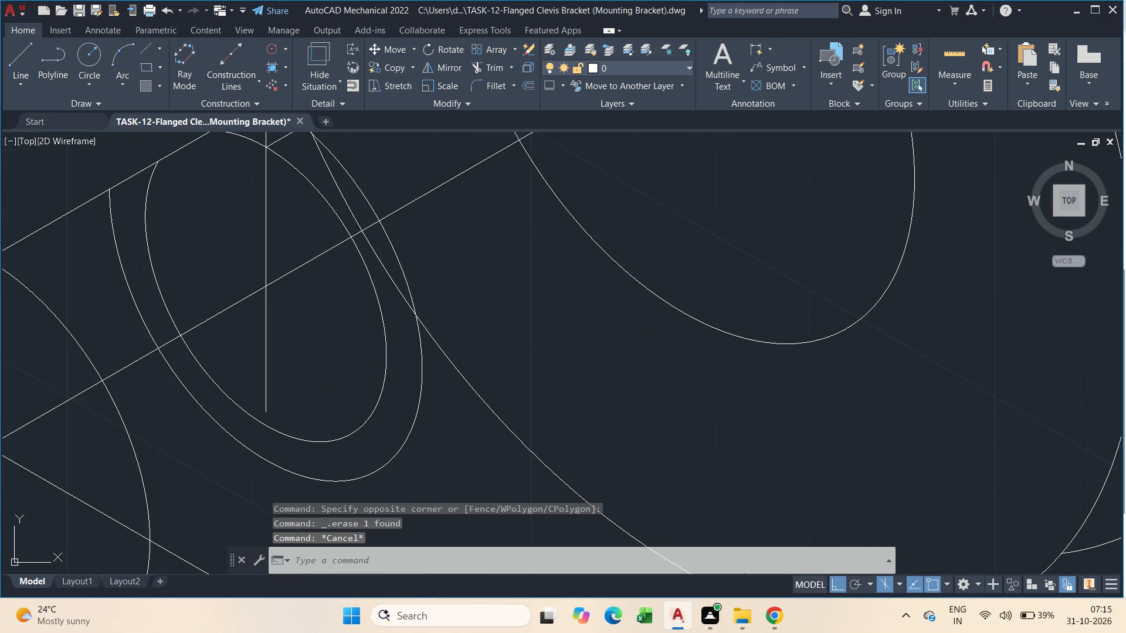
{"action": "scroll", "coordinate": [359, 328], "scroll_direction": "down", "scroll_amount": 1}
{"action": "middle_click_drag", "start_coordinate": [377, 389], "coordinate": [425, 329]}
{"action": "type", "text": "l"}
{"action": "key", "text": "space"}
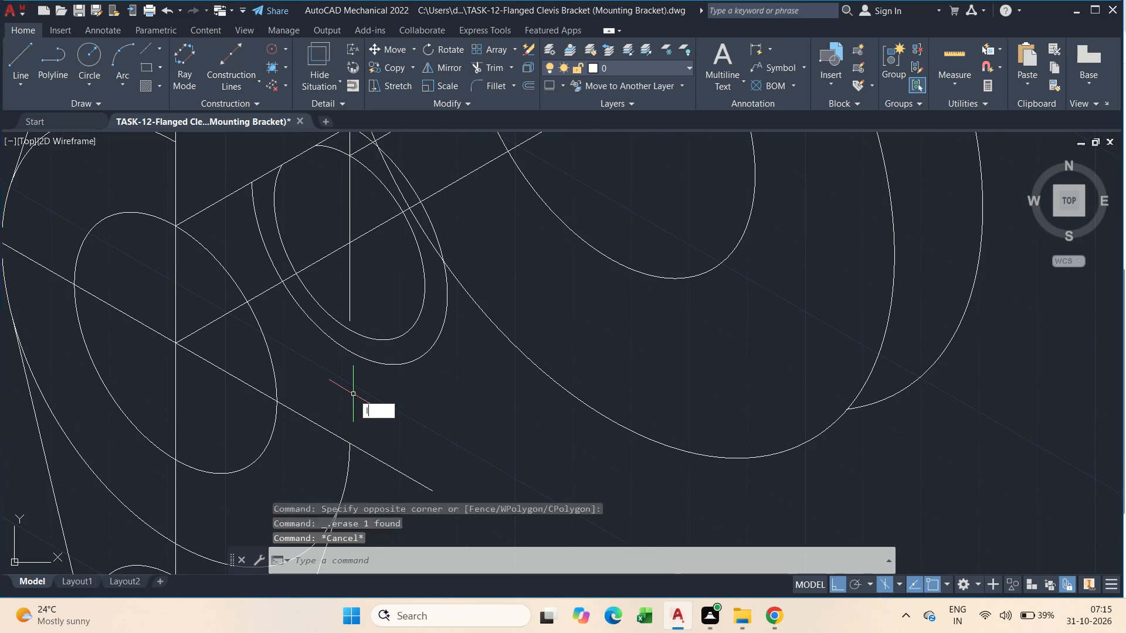
{"action": "left_click", "coordinate": [278, 401]}
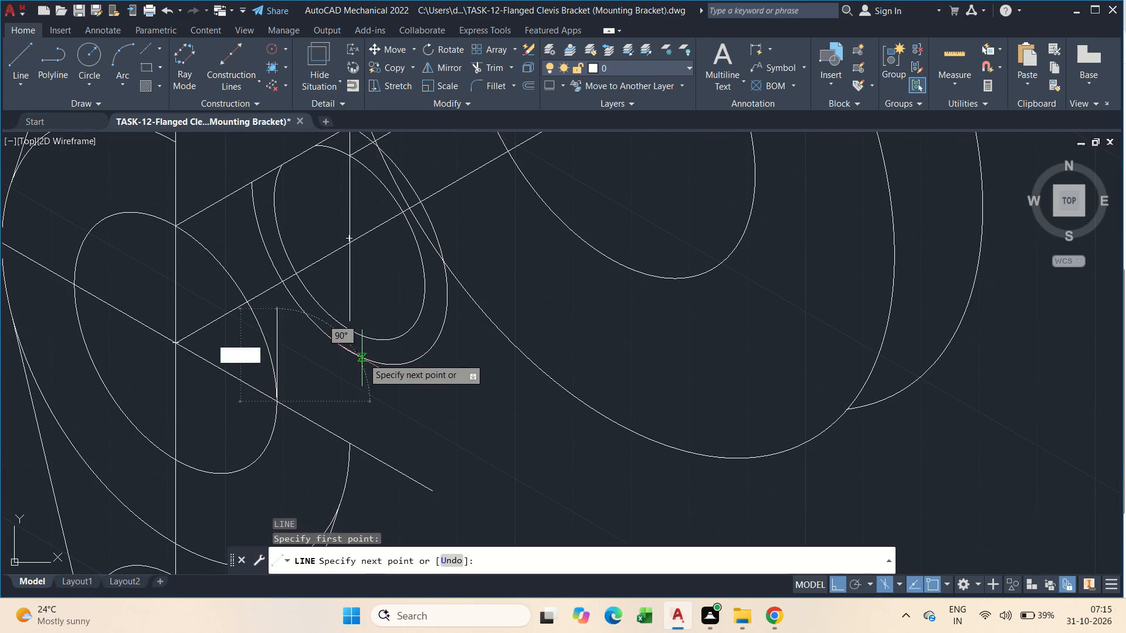
{"action": "key", "text": "F4"}
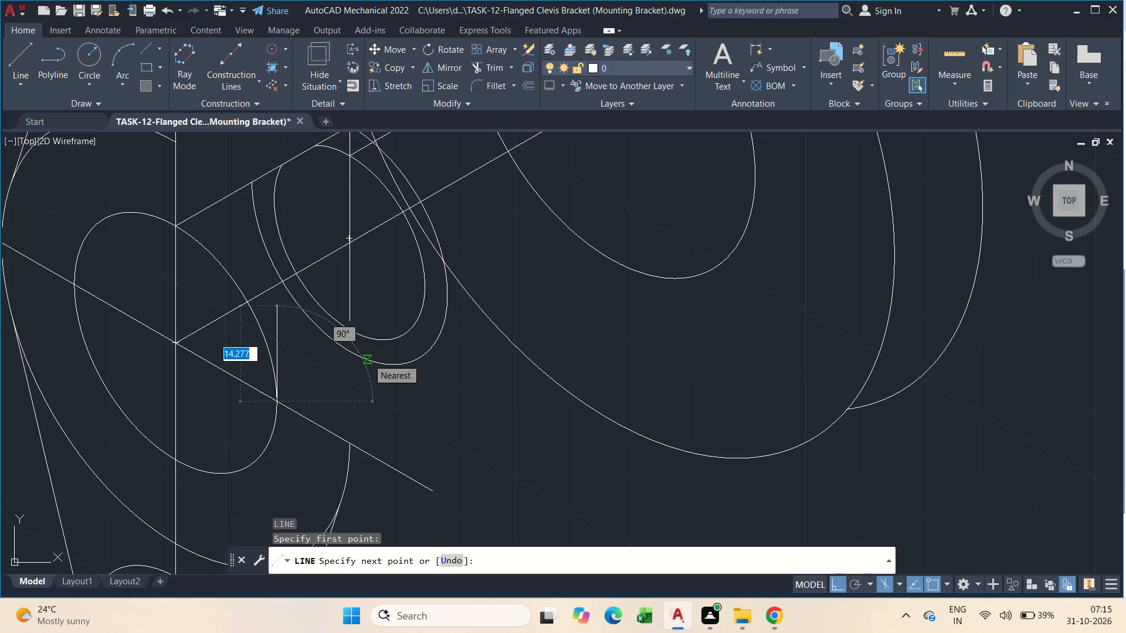
{"action": "key", "text": "F4"}
{"action": "key", "text": "F5"}
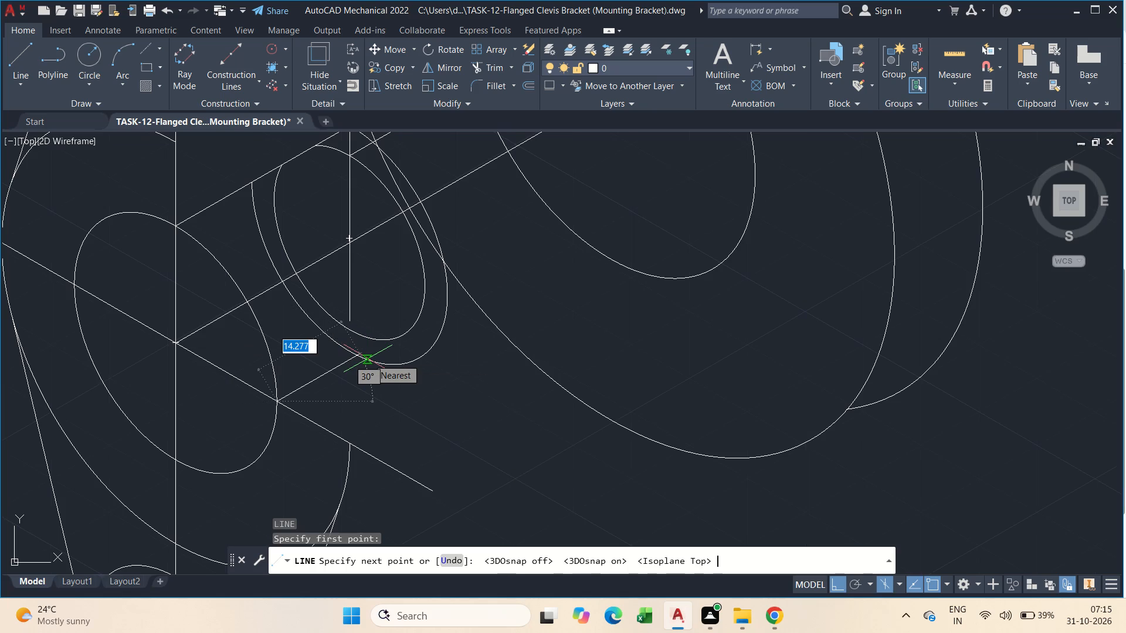
{"action": "type", "text": "30"}
{"action": "key", "text": "Return"}
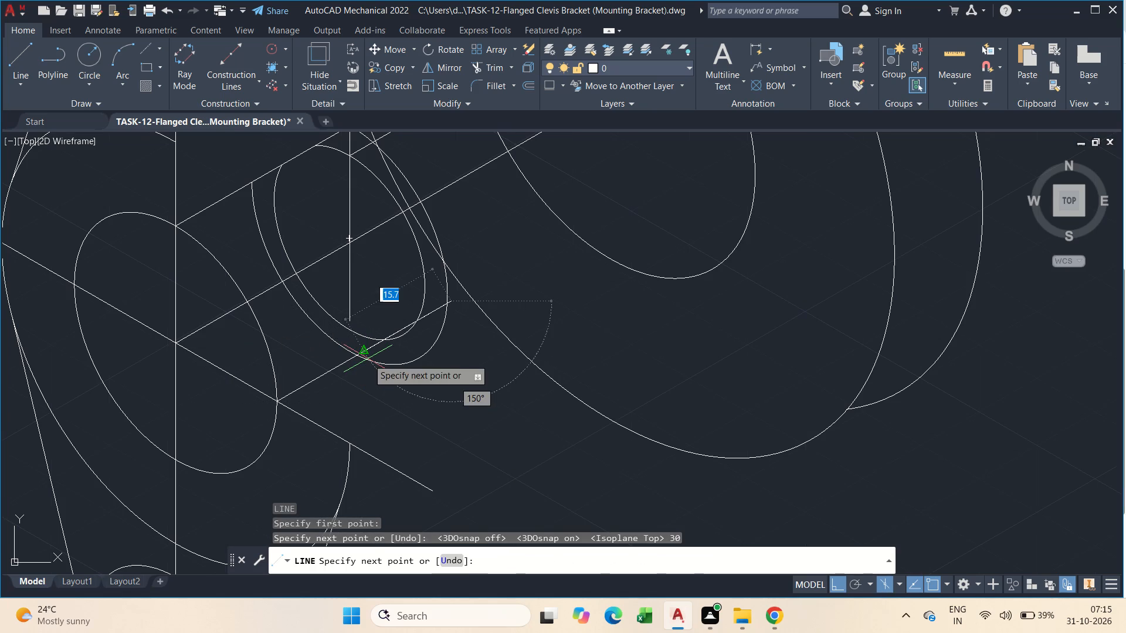
Draw a short line at 150° from the end of the new 30-unit line to inside the inner step isocircle.
{"action": "middle_click_drag", "start_coordinate": [460, 304], "coordinate": [463, 389]}
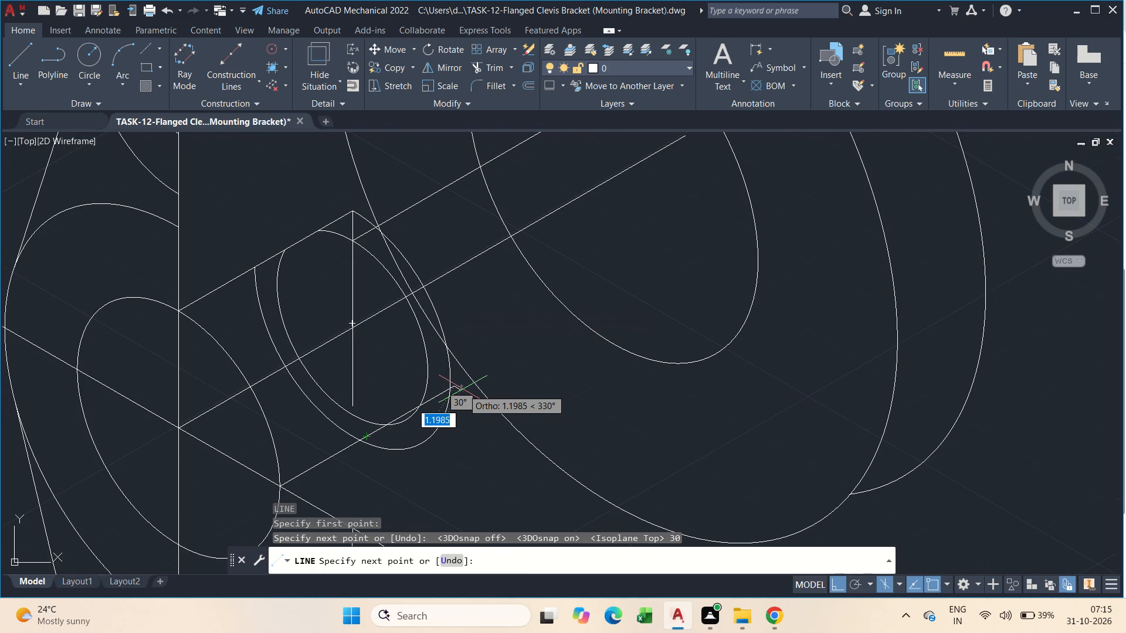
{"action": "scroll", "coordinate": [431, 369], "scroll_direction": "up", "scroll_amount": 3}
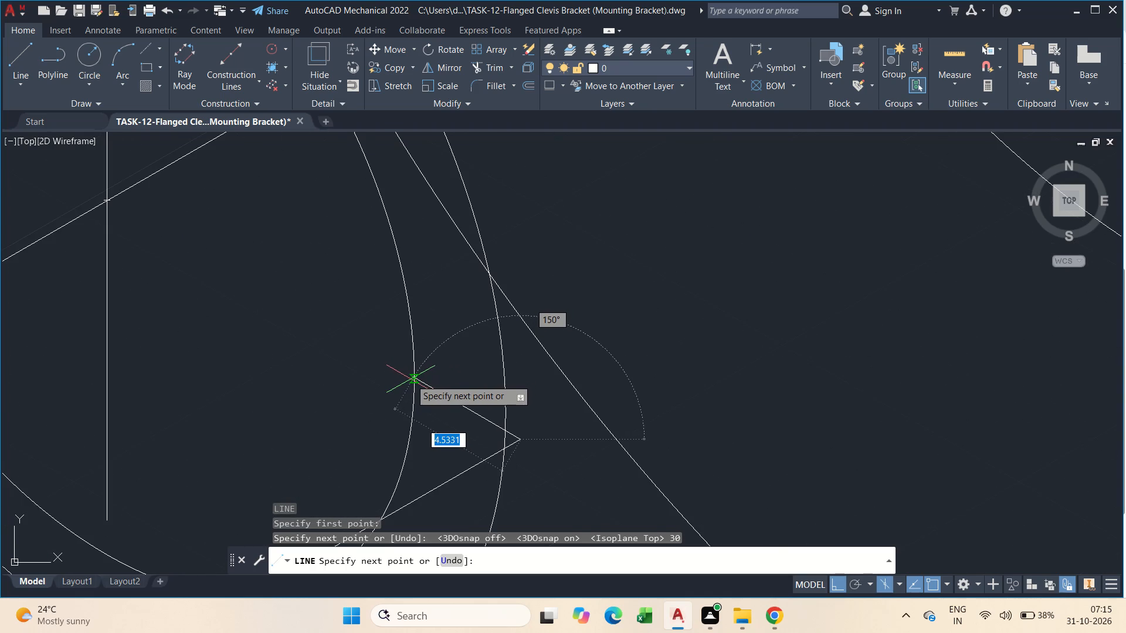
{"action": "left_click", "coordinate": [369, 349]}
{"action": "key", "text": "Escape"}
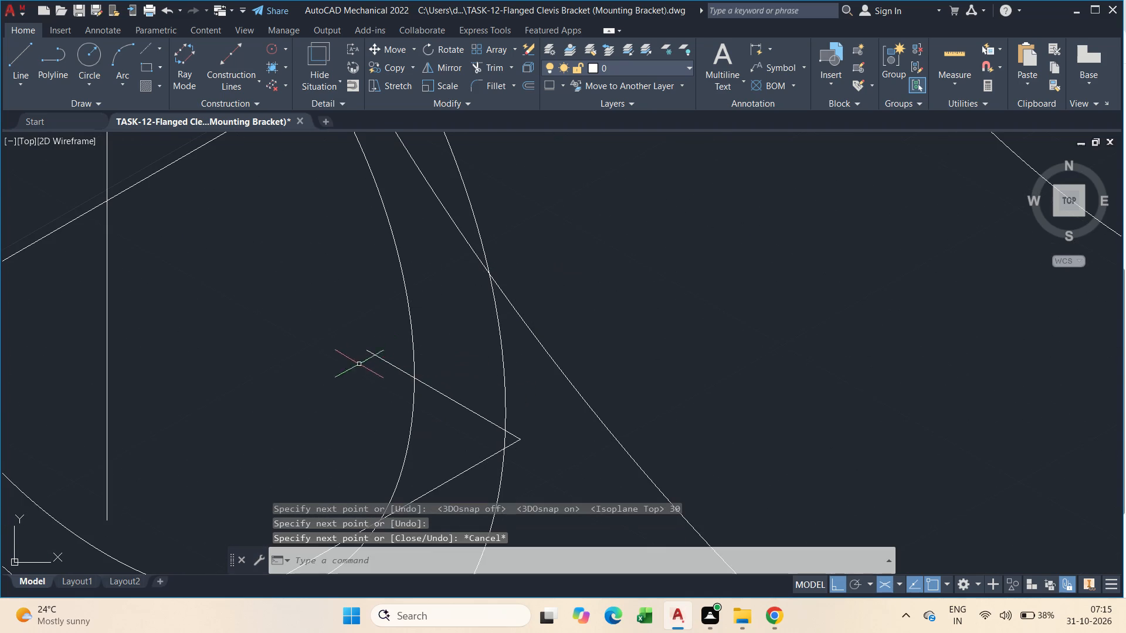
Trim the short line's overhang inside the inner isocircle and both step isocircles directly above the short line.
{"action": "type", "text": "tr"}
{"action": "key", "text": "space"}
{"action": "left_click_drag", "start_coordinate": [394, 332], "coordinate": [389, 375]}
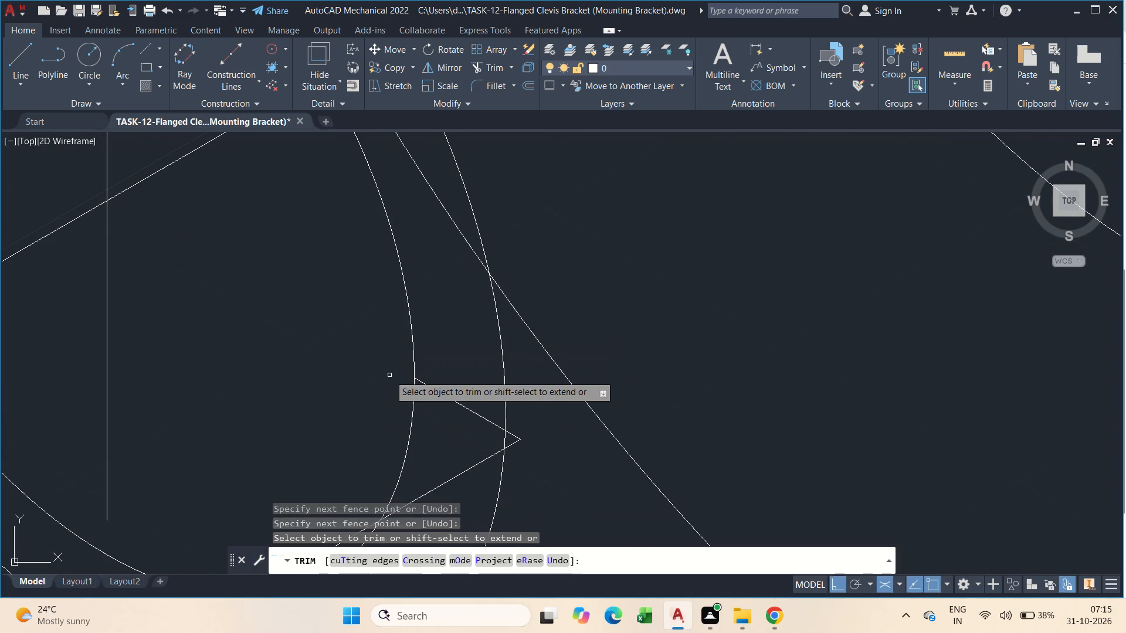
{"action": "left_click_drag", "start_coordinate": [523, 357], "coordinate": [381, 314]}
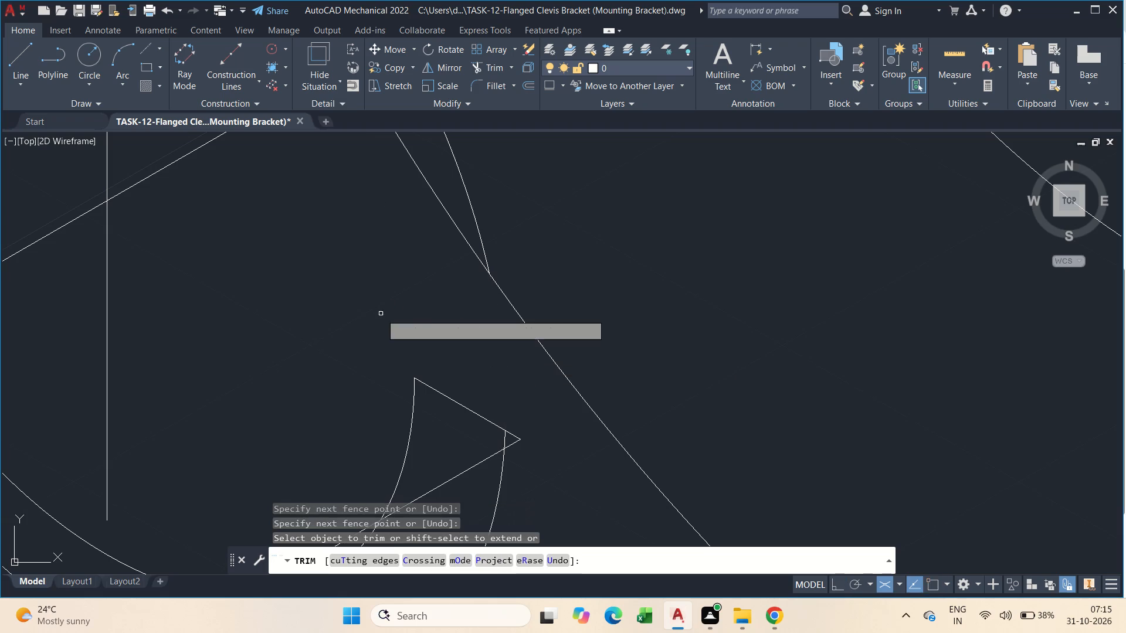
Trim the leftover isocircle and lug-outline pieces between the short vertical step line, the upper receding line and the 30° axis line.
{"action": "scroll", "coordinate": [381, 314], "scroll_direction": "down", "scroll_amount": 2}
{"action": "middle_click_drag", "start_coordinate": [381, 314], "coordinate": [456, 377]}
{"action": "scroll", "coordinate": [358, 183], "scroll_direction": "up", "scroll_amount": 1}
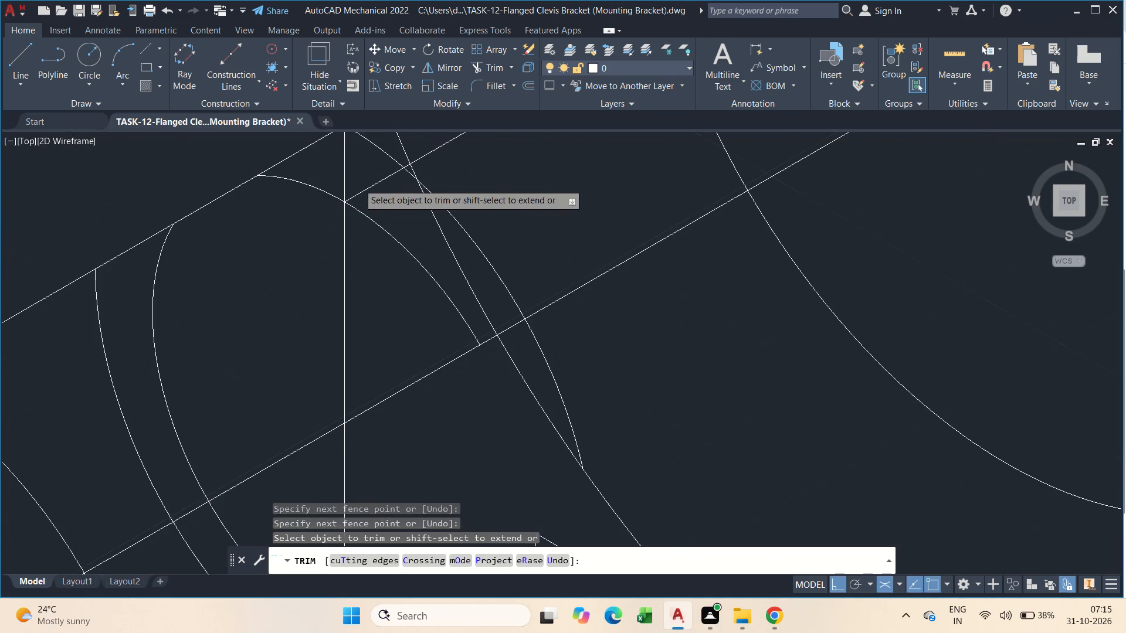
{"action": "middle_click_drag", "start_coordinate": [392, 184], "coordinate": [417, 251]}
{"action": "left_click_drag", "start_coordinate": [405, 198], "coordinate": [396, 247]}
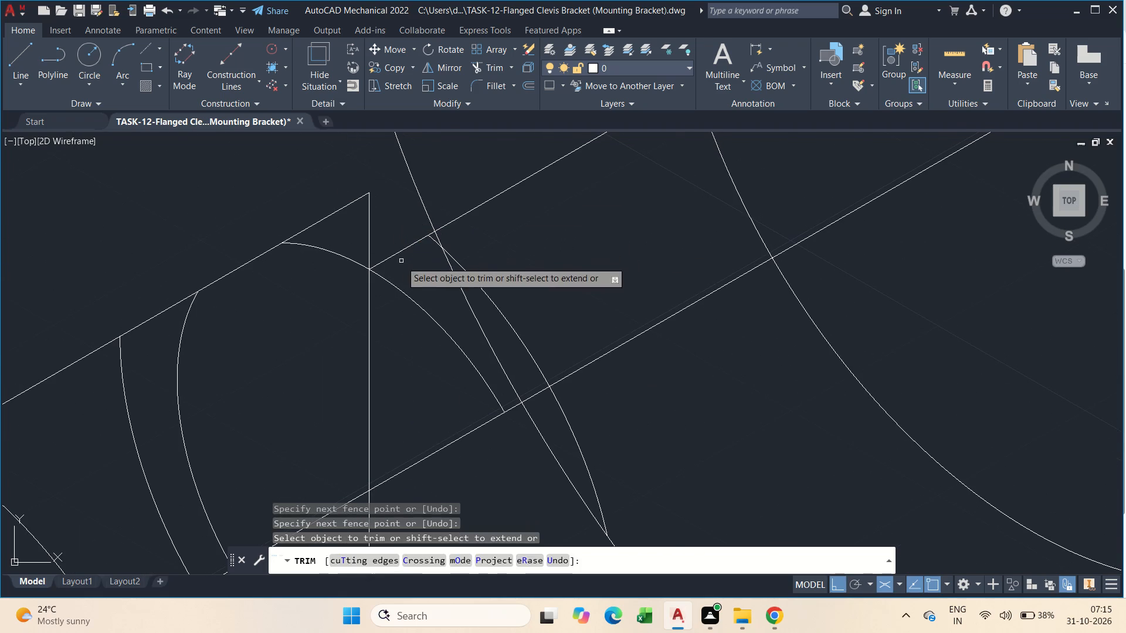
{"action": "left_click_drag", "start_coordinate": [401, 271], "coordinate": [405, 316]}
{"action": "left_click_drag", "start_coordinate": [496, 250], "coordinate": [420, 335]}
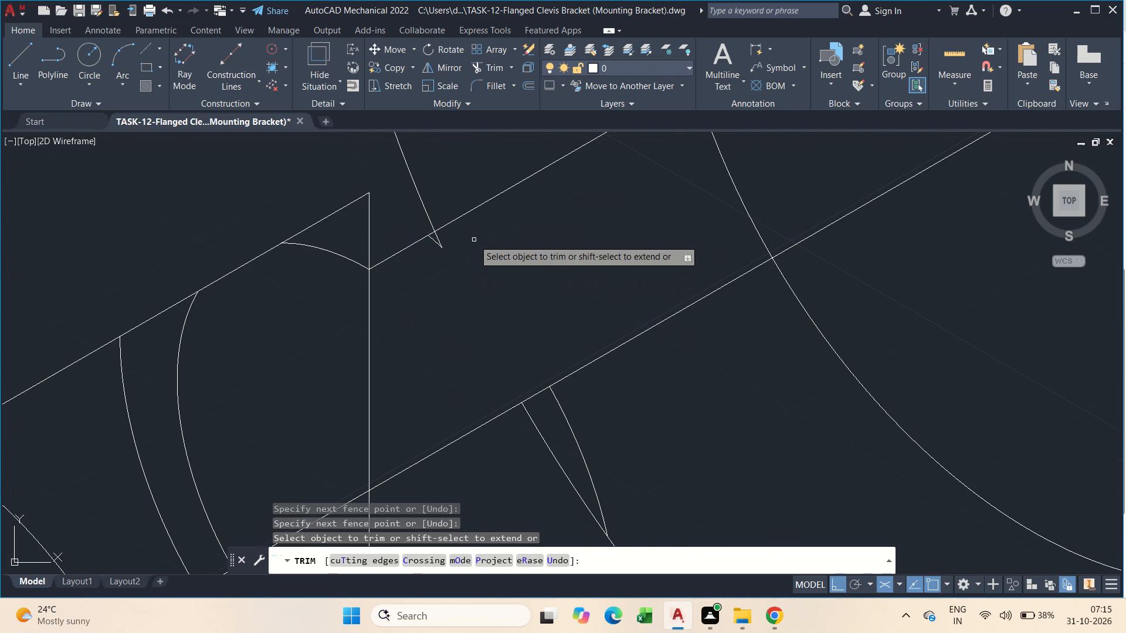
{"action": "left_click_drag", "start_coordinate": [462, 241], "coordinate": [427, 265]}
{"action": "left_click_drag", "start_coordinate": [456, 236], "coordinate": [437, 291]}
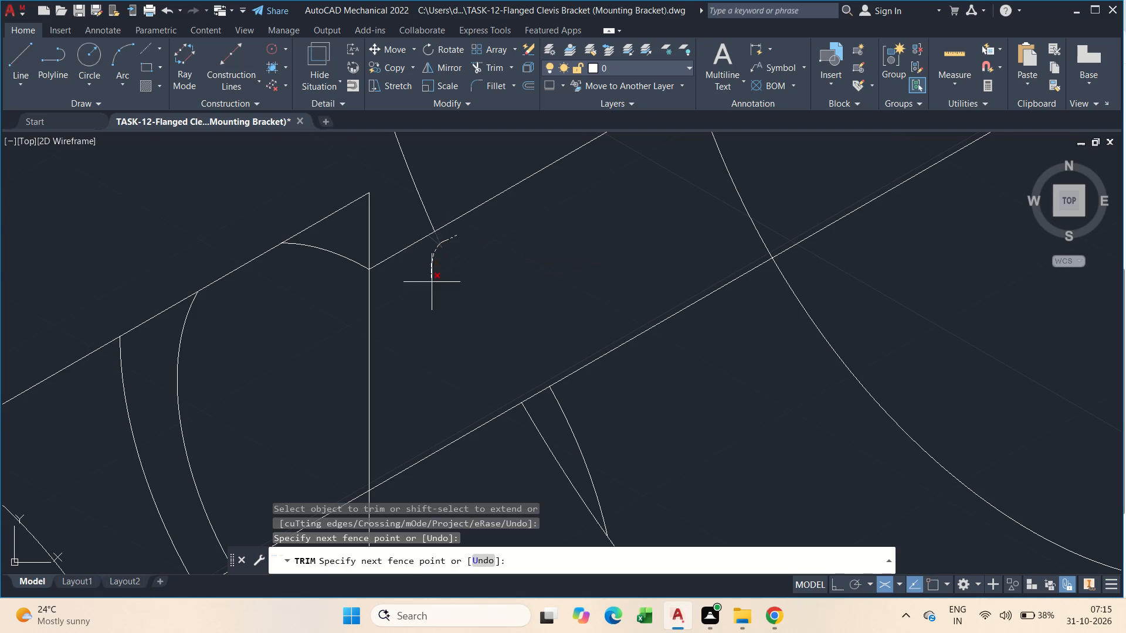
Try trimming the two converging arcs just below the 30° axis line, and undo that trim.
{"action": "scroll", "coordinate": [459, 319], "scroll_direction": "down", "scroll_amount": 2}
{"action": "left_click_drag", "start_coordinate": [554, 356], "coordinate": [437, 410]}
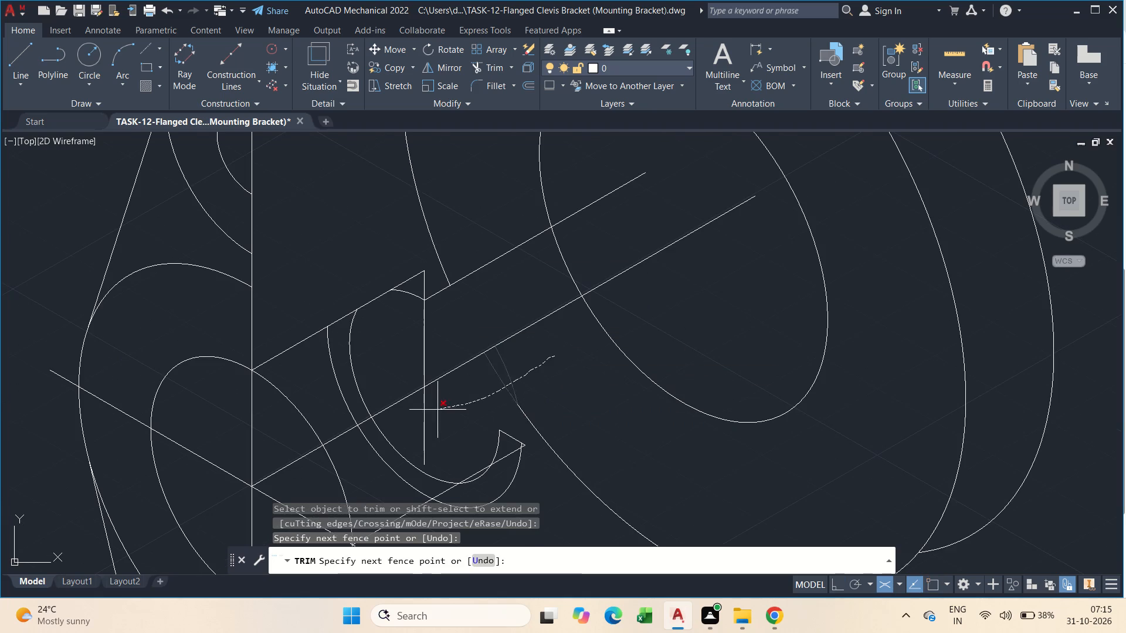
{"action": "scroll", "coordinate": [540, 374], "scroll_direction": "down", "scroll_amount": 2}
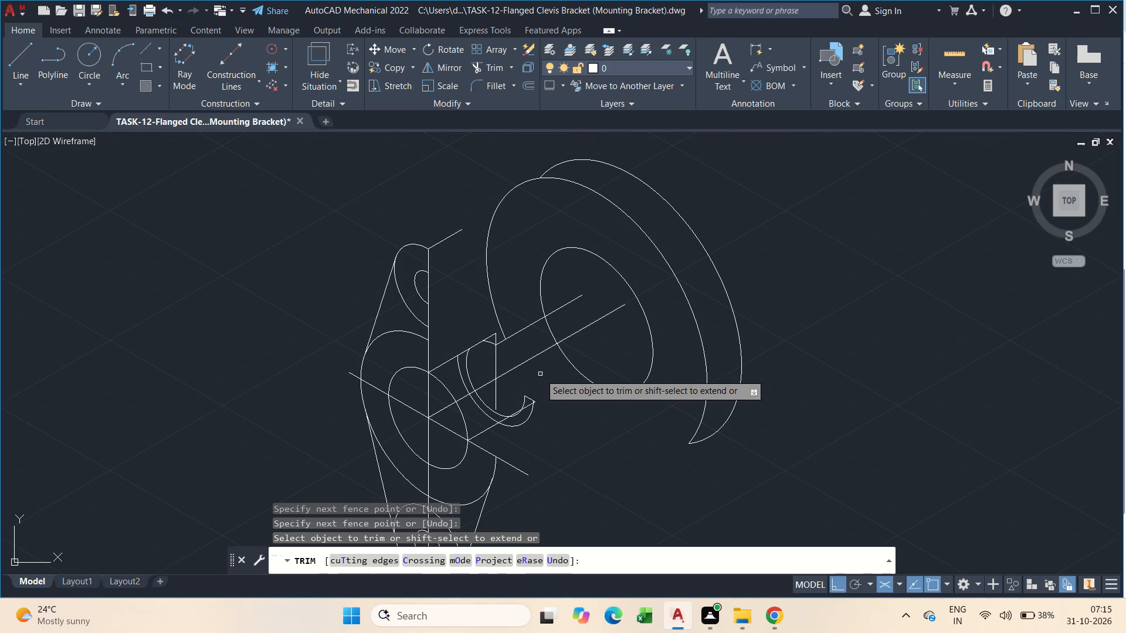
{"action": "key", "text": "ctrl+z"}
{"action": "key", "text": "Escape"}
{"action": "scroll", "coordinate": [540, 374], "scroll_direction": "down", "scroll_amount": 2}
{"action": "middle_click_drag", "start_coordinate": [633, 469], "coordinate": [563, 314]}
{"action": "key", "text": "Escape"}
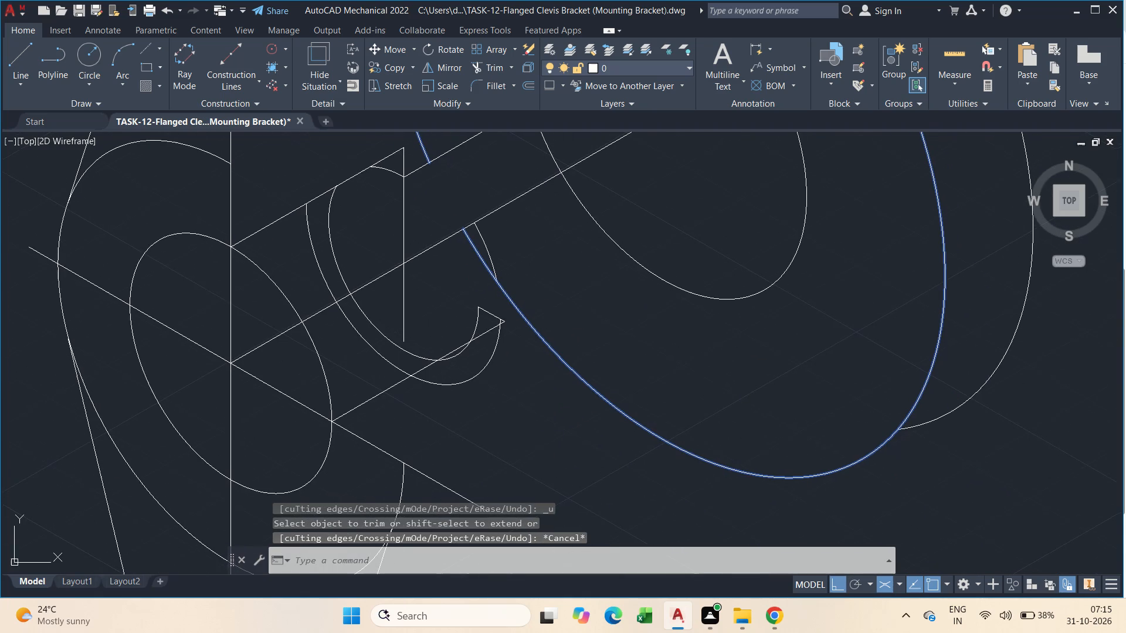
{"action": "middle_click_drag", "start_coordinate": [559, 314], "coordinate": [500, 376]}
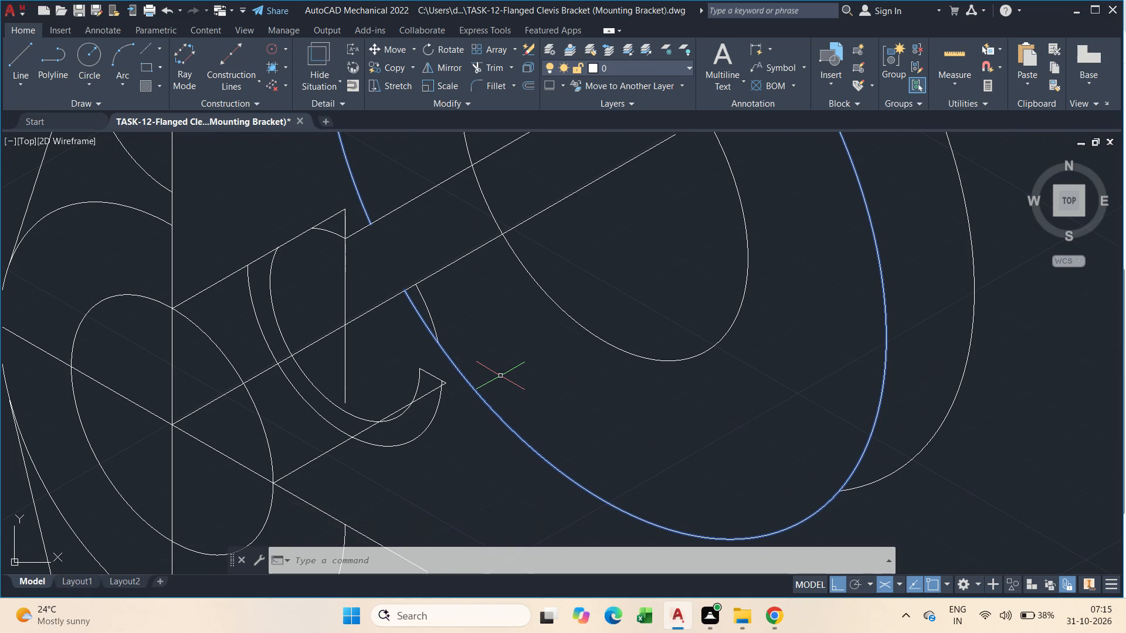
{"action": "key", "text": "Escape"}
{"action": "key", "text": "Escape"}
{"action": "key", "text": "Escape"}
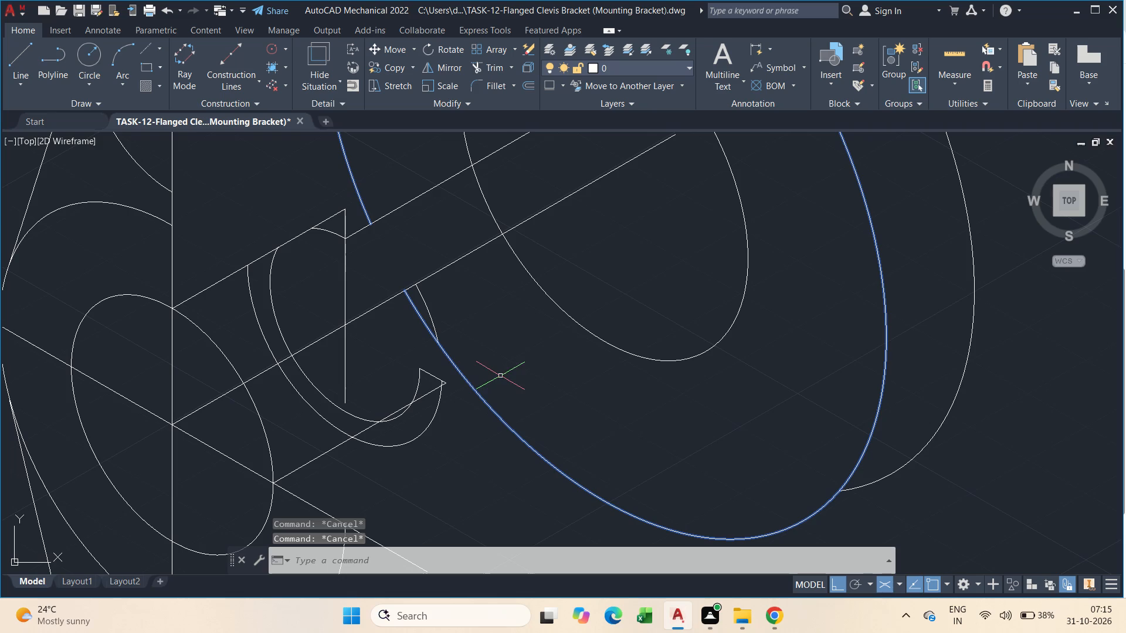
Erase the upper receding line that runs at 30° from the foot of the vertical step across the lug.
{"action": "scroll", "coordinate": [500, 376], "scroll_direction": "down", "scroll_amount": 1}
{"action": "middle_click_drag", "start_coordinate": [446, 370], "coordinate": [402, 405]}
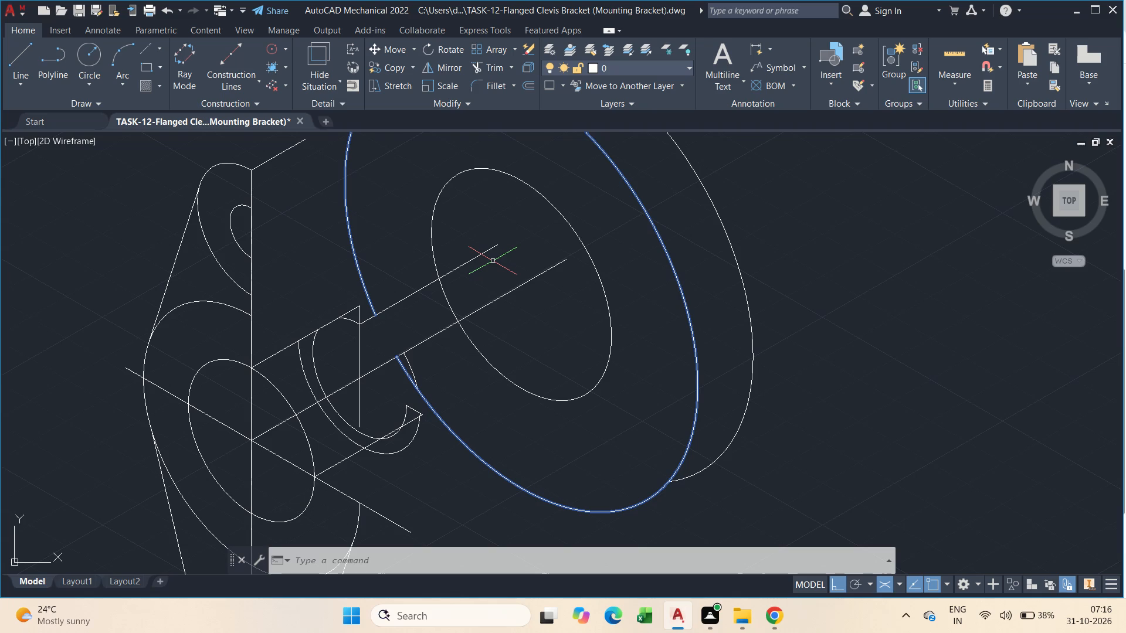
{"action": "scroll", "coordinate": [382, 334], "scroll_direction": "up", "scroll_amount": 1}
{"action": "left_click_drag", "start_coordinate": [399, 266], "coordinate": [420, 312]}
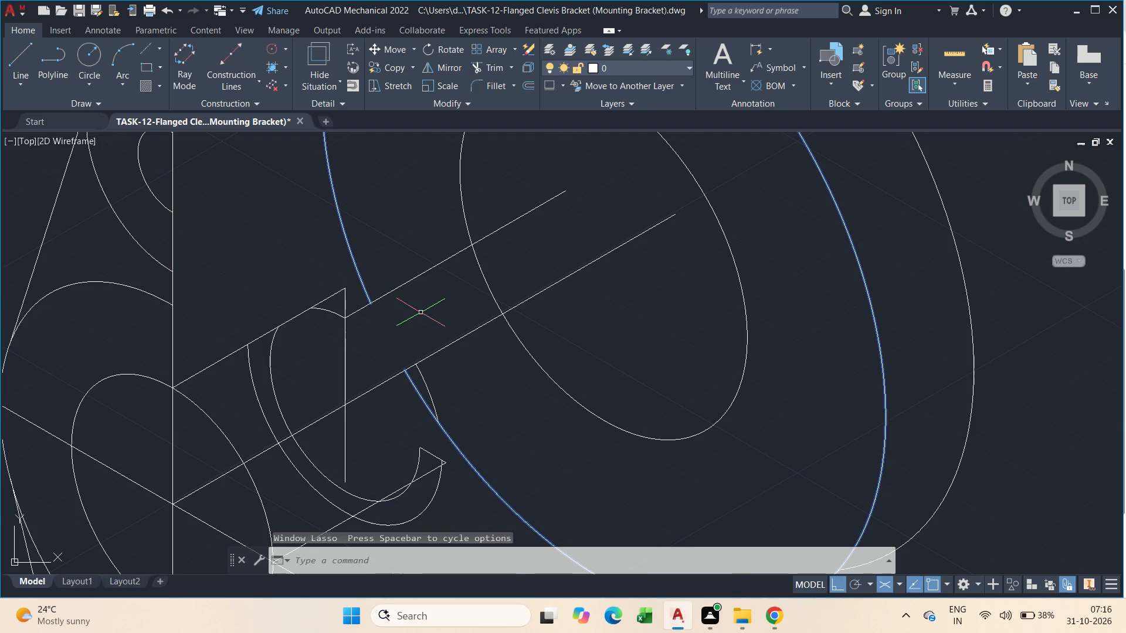
{"action": "left_click_drag", "start_coordinate": [420, 312], "coordinate": [371, 245]}
{"action": "left_click", "coordinate": [371, 242]}
{"action": "key", "text": "Escape"}
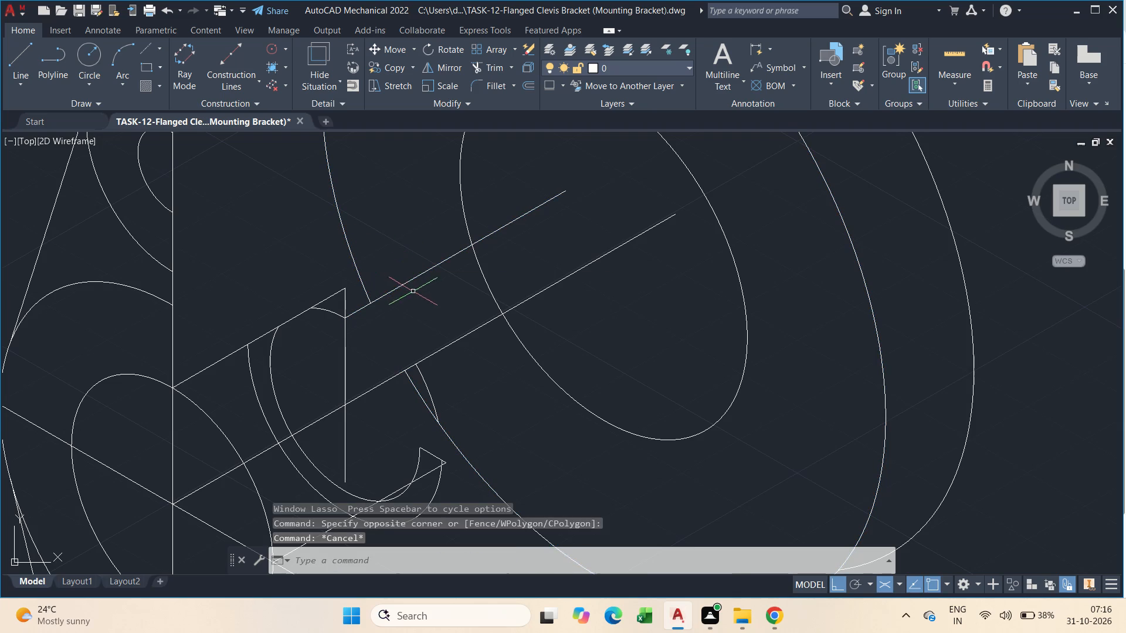
{"action": "left_click_drag", "start_coordinate": [413, 292], "coordinate": [388, 273]}
{"action": "left_click", "coordinate": [387, 271]}
{"action": "key", "text": "Delete"}
{"action": "scroll", "coordinate": [460, 352], "scroll_direction": "down", "scroll_amount": 1}
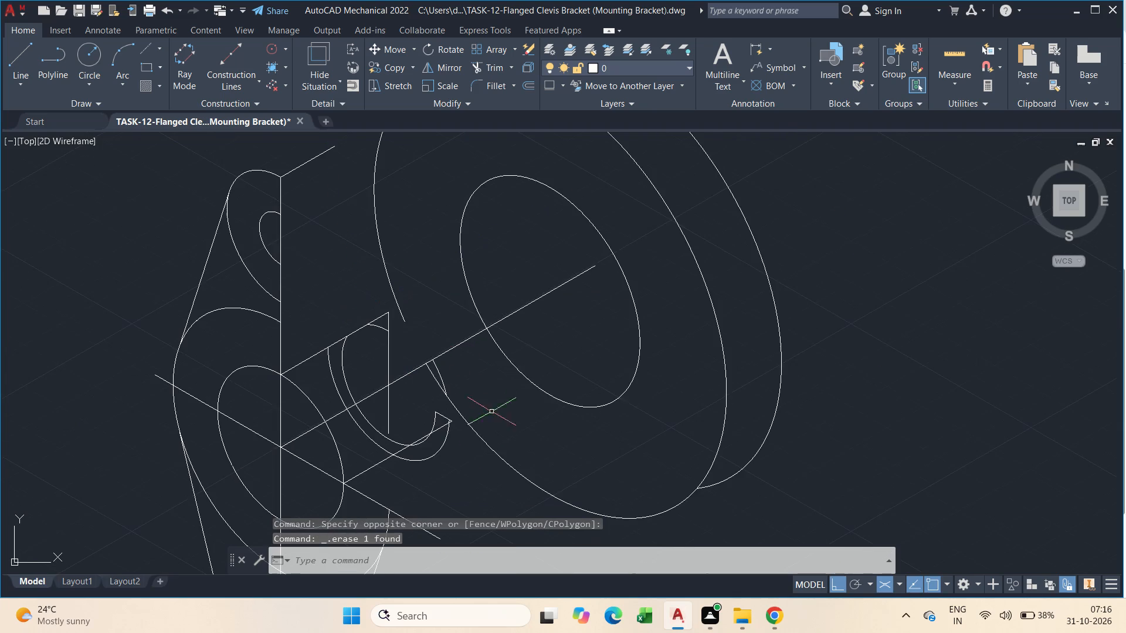
{"action": "scroll", "coordinate": [482, 433], "scroll_direction": "up", "scroll_amount": 1}
{"action": "key", "text": "Escape"}
Draw a 20-unit line at 30° from the foot of the vertical step, where the inner isocircle's arc ends.
{"action": "middle_click_drag", "start_coordinate": [423, 291], "coordinate": [423, 309]}
{"action": "type", "text": "l"}
{"action": "key", "text": "space"}
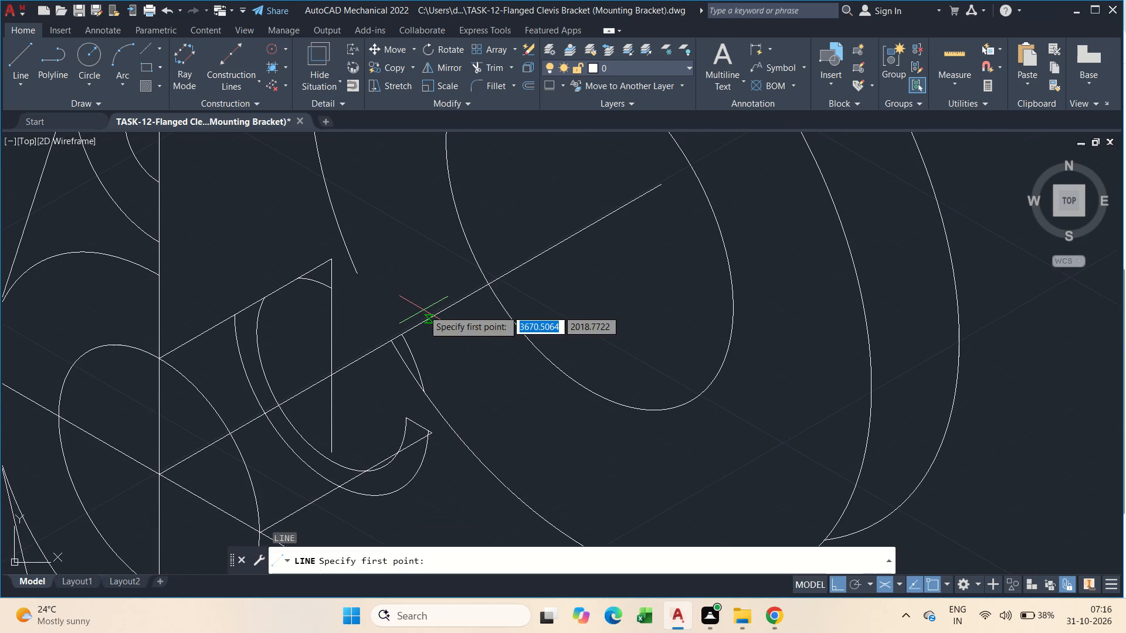
{"action": "scroll", "coordinate": [372, 254], "scroll_direction": "up", "scroll_amount": 1}
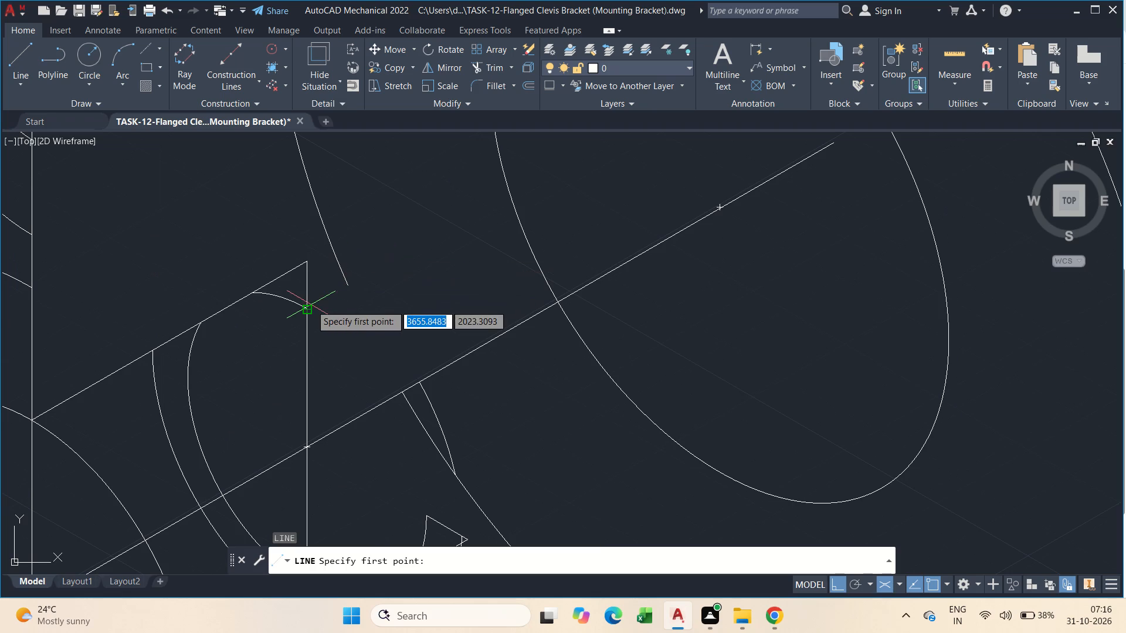
{"action": "left_click_drag", "start_coordinate": [311, 305], "coordinate": [363, 291]}
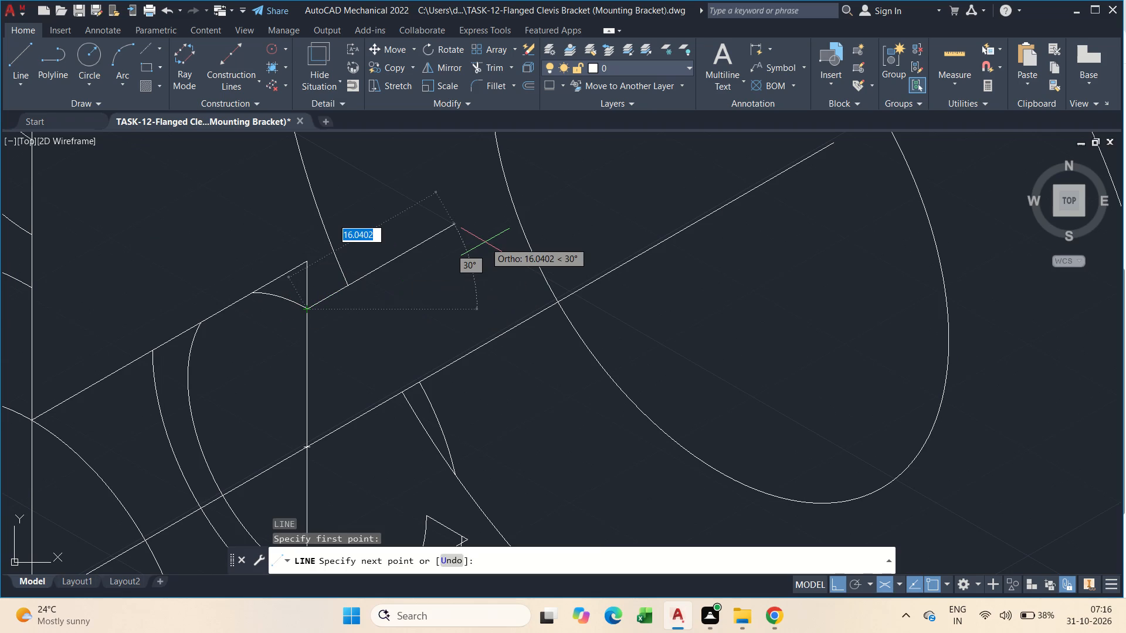
{"action": "type", "text": "20"}
{"action": "key", "text": "Return"}
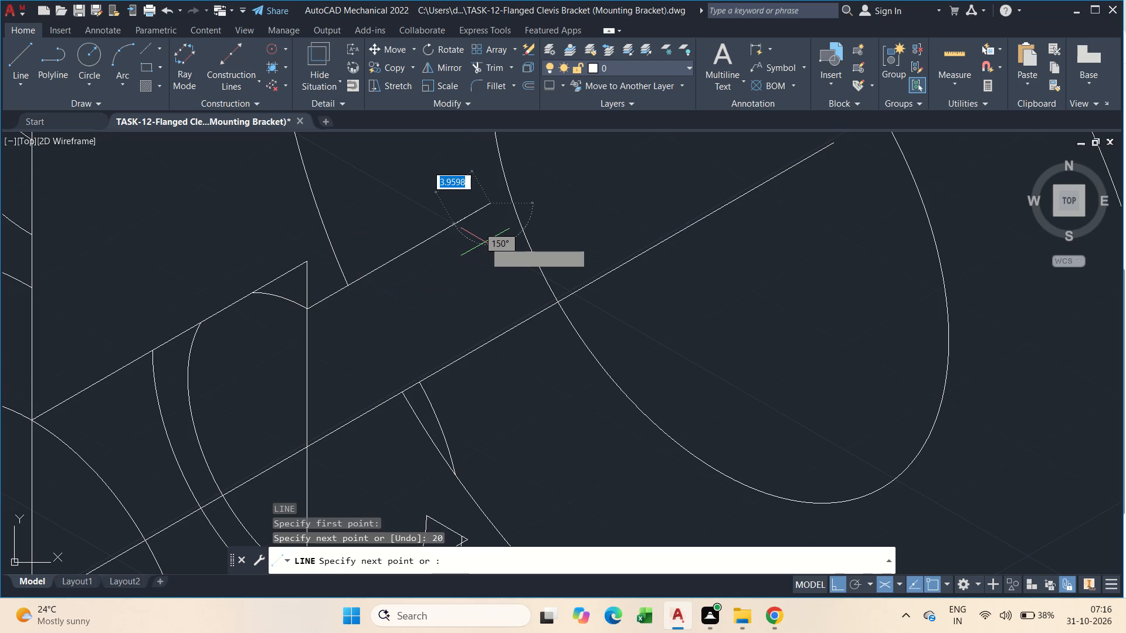
{"action": "key", "text": "Escape"}
Draw a 20-unit line at 30° from the lower end of the inner isocircle, where the short 150° line ends.
{"action": "scroll", "coordinate": [485, 242], "scroll_direction": "down", "scroll_amount": 1}
{"action": "middle_click_drag", "start_coordinate": [500, 307], "coordinate": [458, 271]}
{"action": "type", "text": "l"}
{"action": "key", "text": "space"}
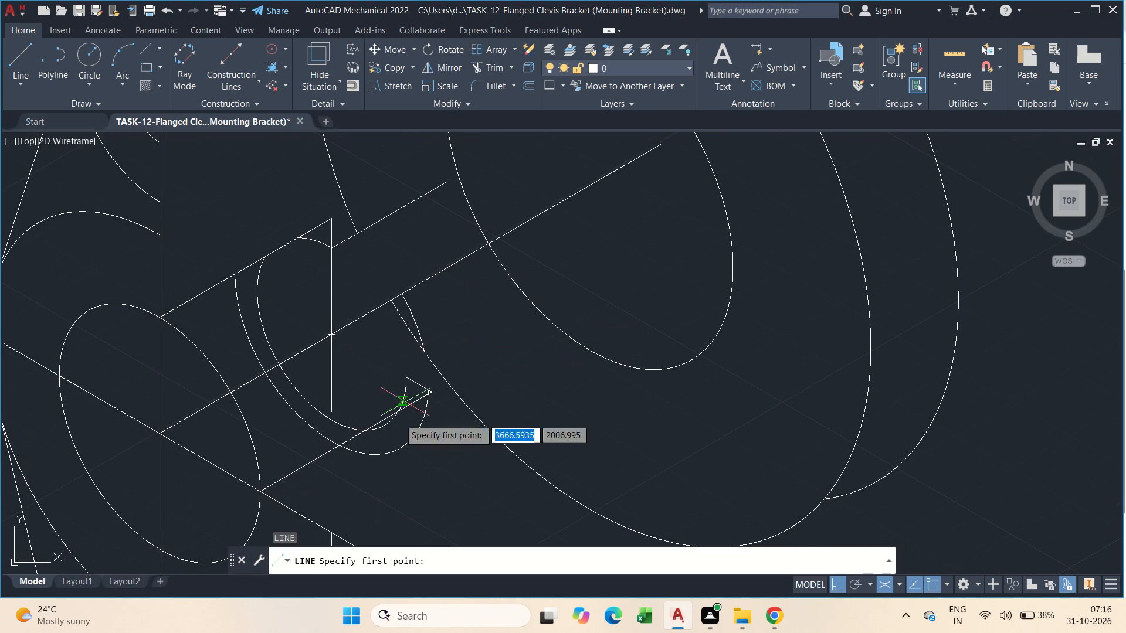
{"action": "scroll", "coordinate": [418, 379], "scroll_direction": "up", "scroll_amount": 2}
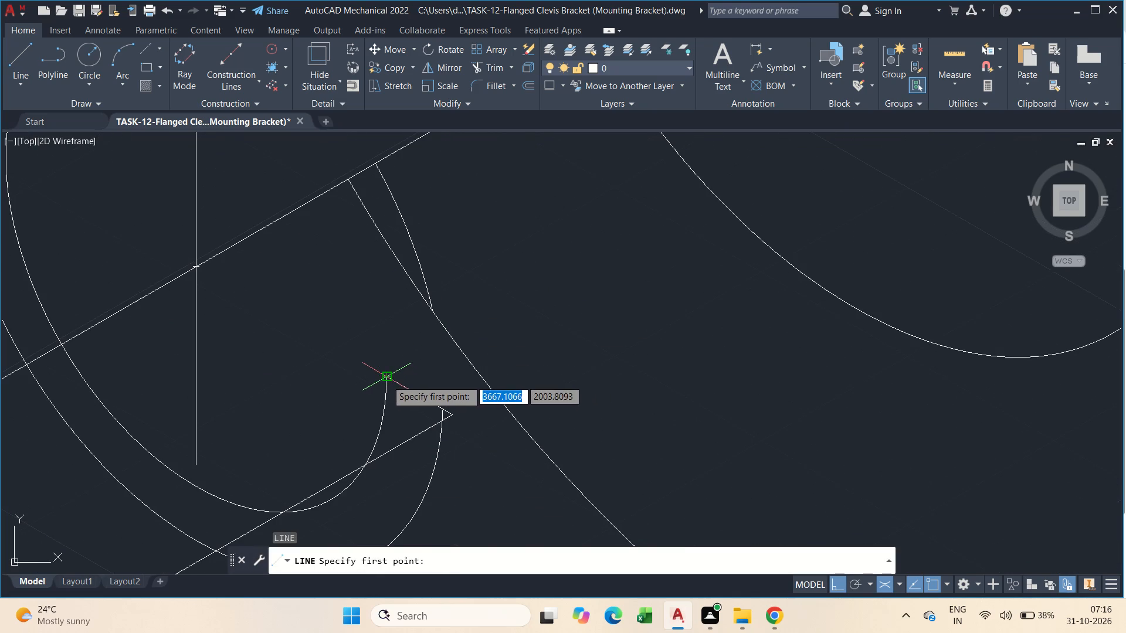
{"action": "left_click", "coordinate": [386, 380]}
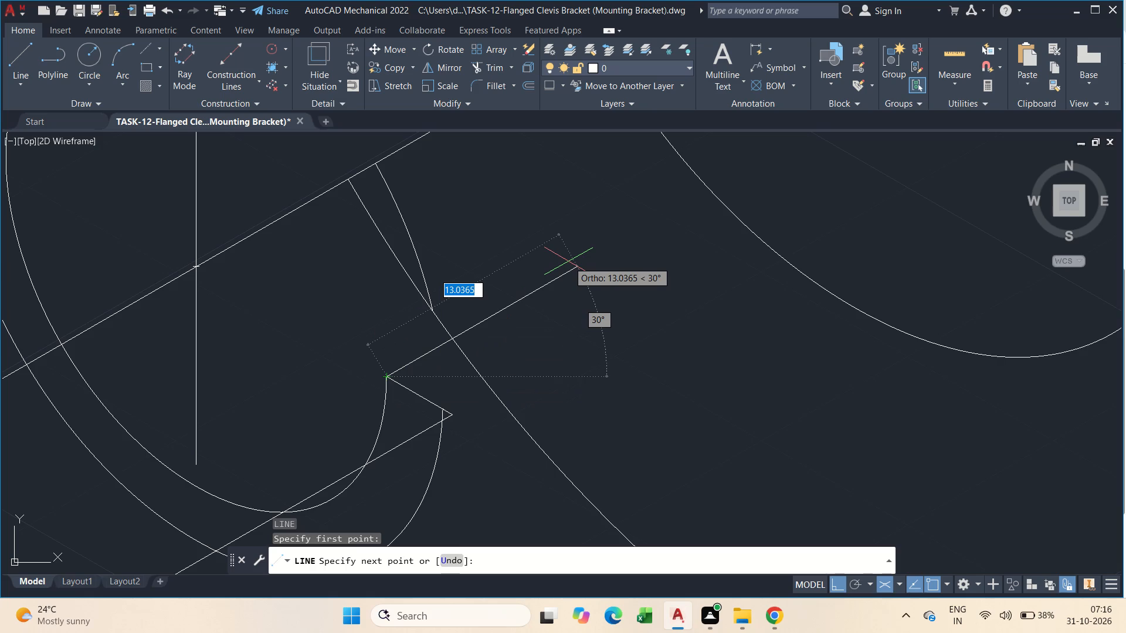
{"action": "type", "text": "20"}
{"action": "key", "text": "Return"}
{"action": "key", "text": "Escape"}
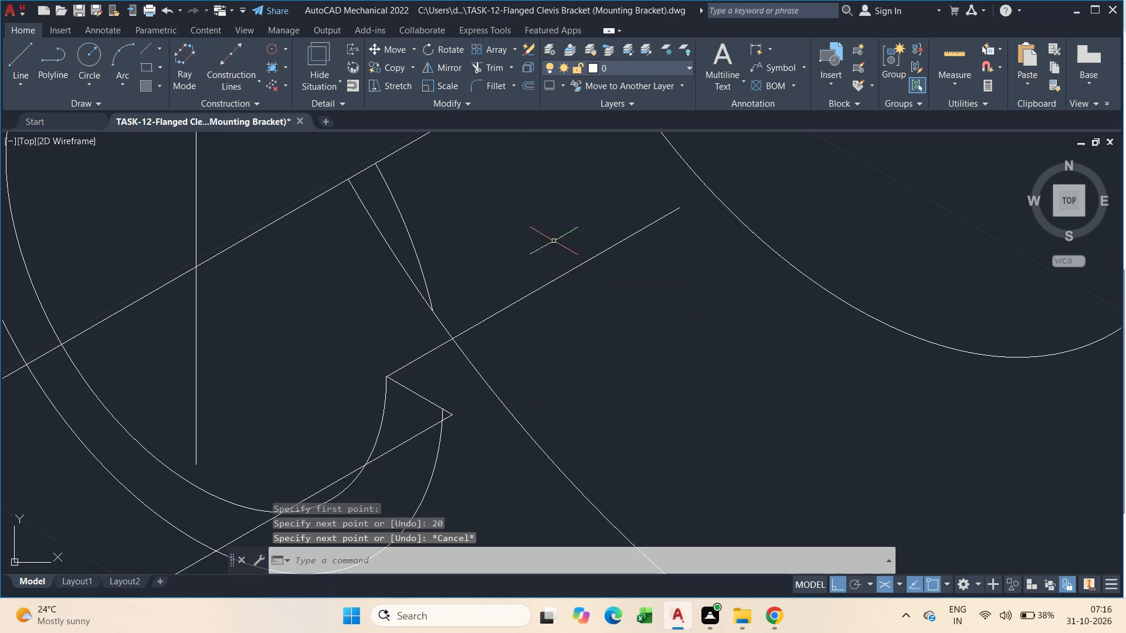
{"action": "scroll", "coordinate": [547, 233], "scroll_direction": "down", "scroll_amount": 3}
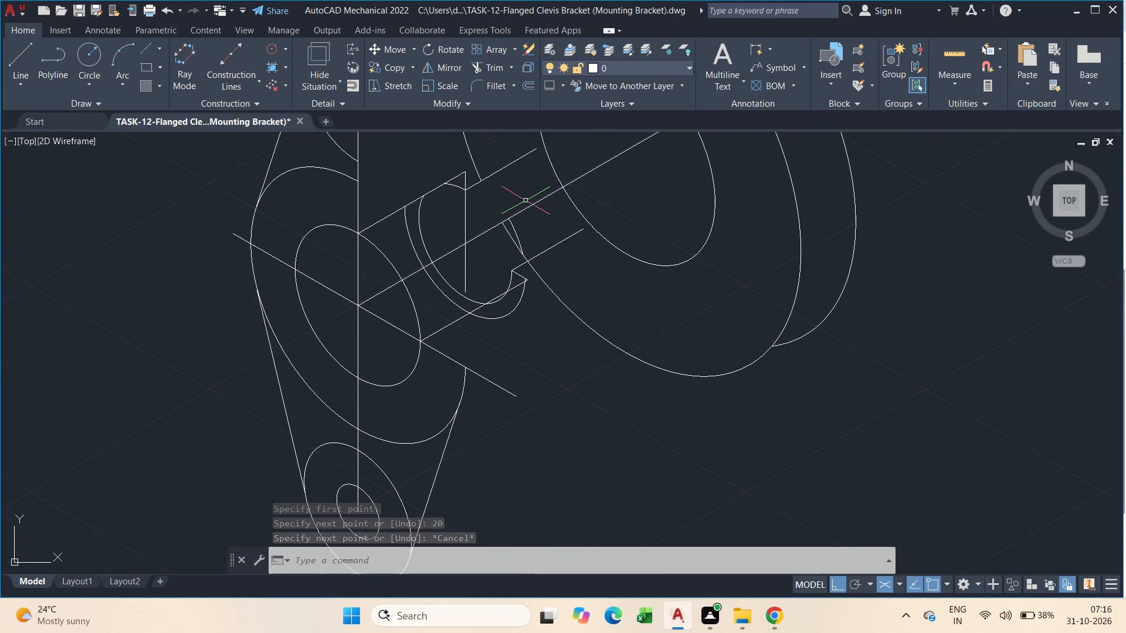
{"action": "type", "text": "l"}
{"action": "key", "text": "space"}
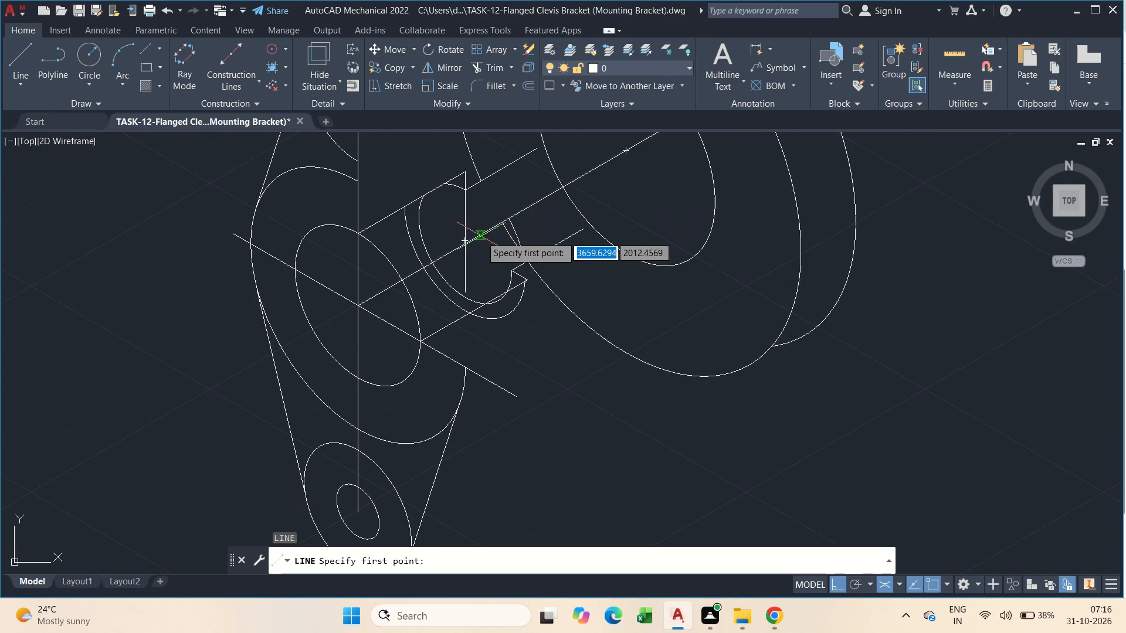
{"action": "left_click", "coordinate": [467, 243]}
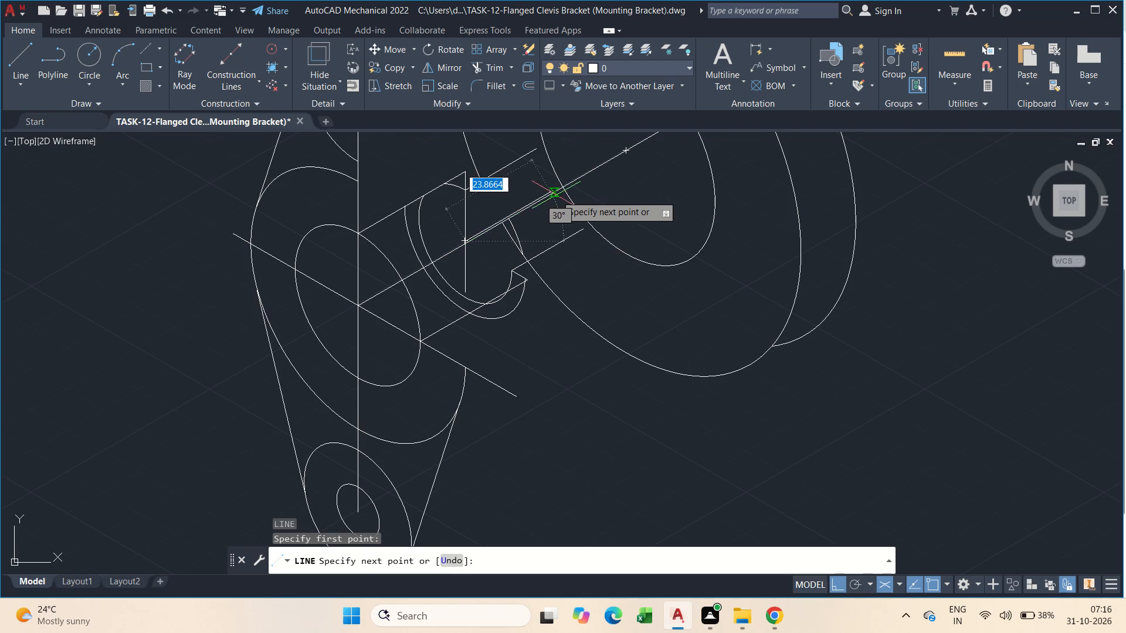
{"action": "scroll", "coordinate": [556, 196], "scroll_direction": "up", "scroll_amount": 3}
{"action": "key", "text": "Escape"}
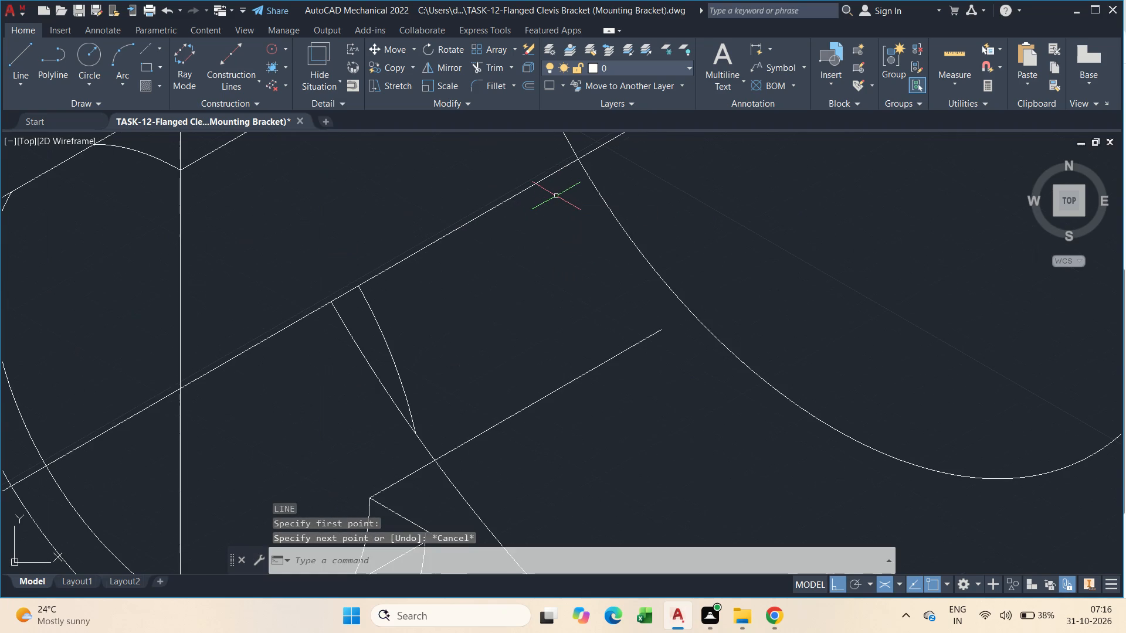
Draw a 20-unit line at 30° along the axis, starting where the axis crosses the cutaway's vertical line.
{"action": "type", "text": "l"}
{"action": "key", "text": "space"}
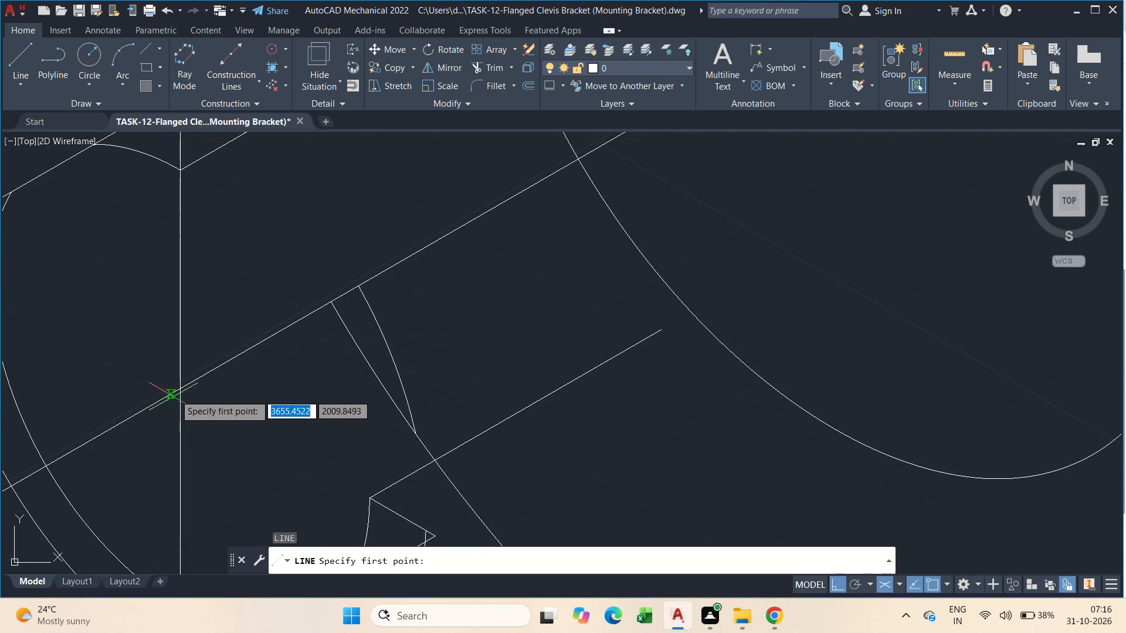
{"action": "left_click", "coordinate": [180, 390]}
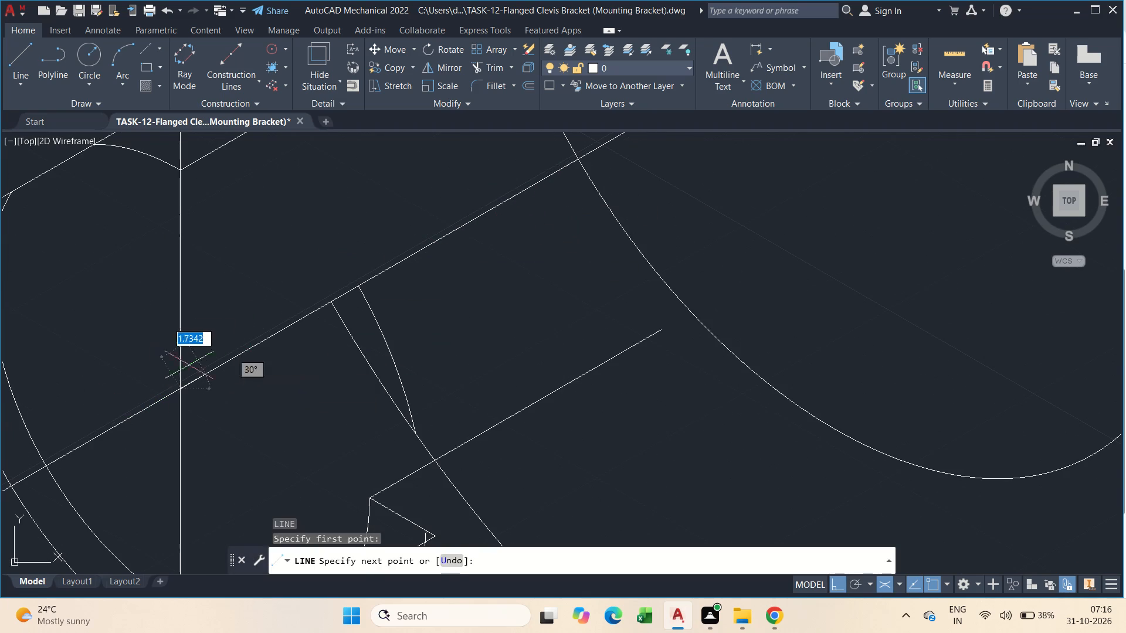
{"action": "type", "text": "20"}
{"action": "key", "text": "Return"}
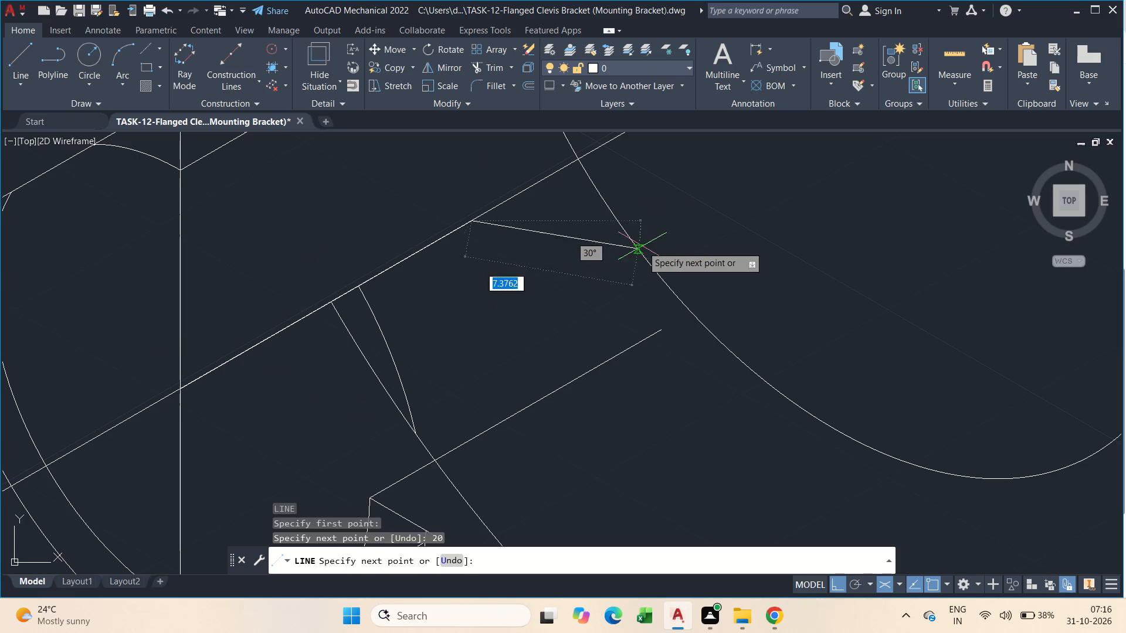
{"action": "left_click", "coordinate": [545, 244]}
{"action": "key", "text": "Escape"}
{"action": "scroll", "coordinate": [545, 244], "scroll_direction": "down", "scroll_amount": 1}
{"action": "middle_click_drag", "start_coordinate": [547, 247], "coordinate": [558, 310]}
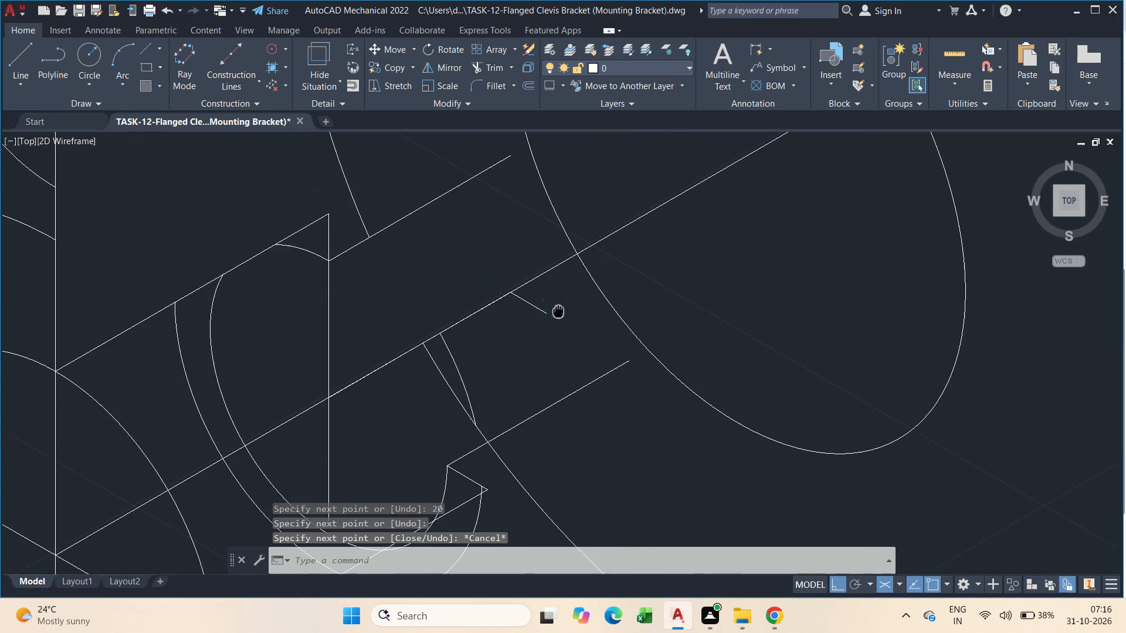
{"action": "scroll", "coordinate": [530, 286], "scroll_direction": "up", "scroll_amount": 1}
{"action": "scroll", "coordinate": [530, 286], "scroll_direction": "down", "scroll_amount": 1}
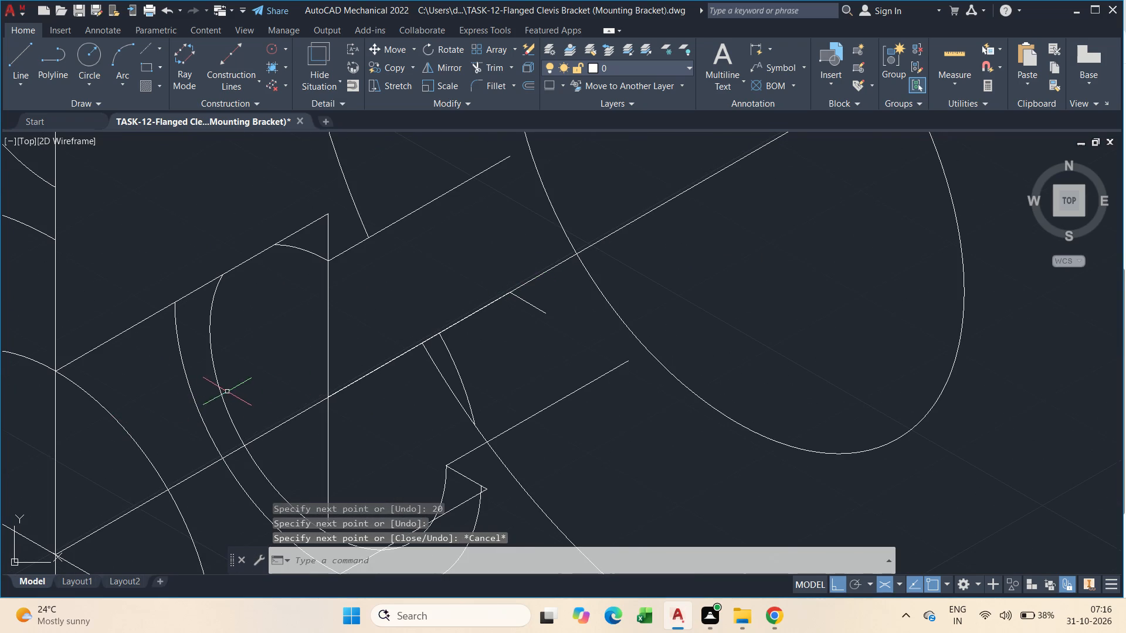
{"action": "left_click", "coordinate": [232, 393]}
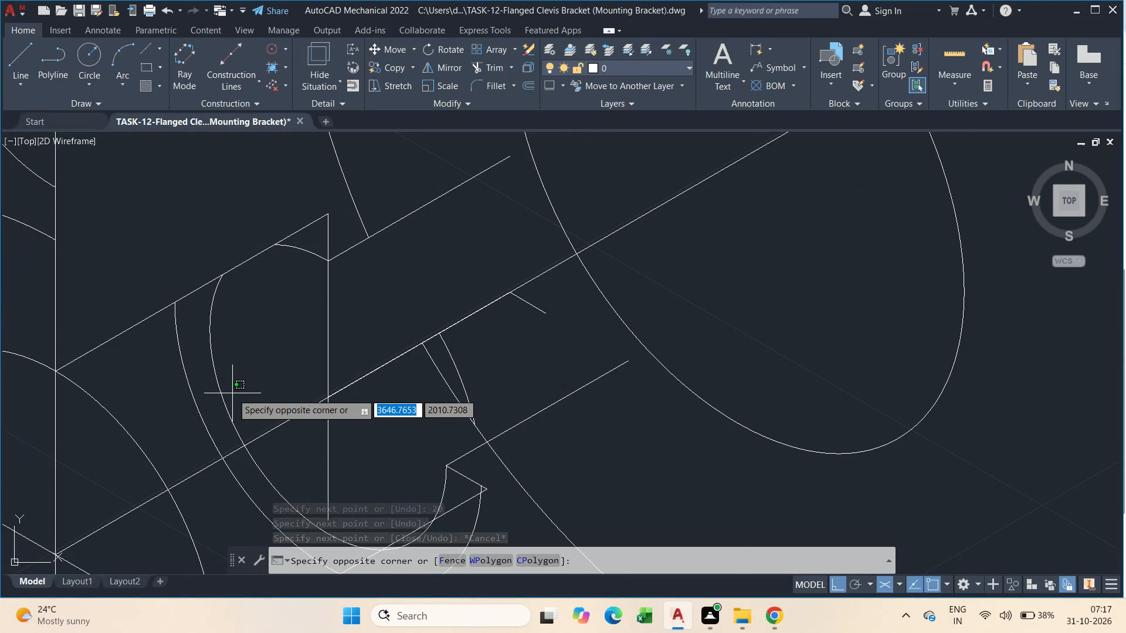
{"action": "key", "text": "Escape"}
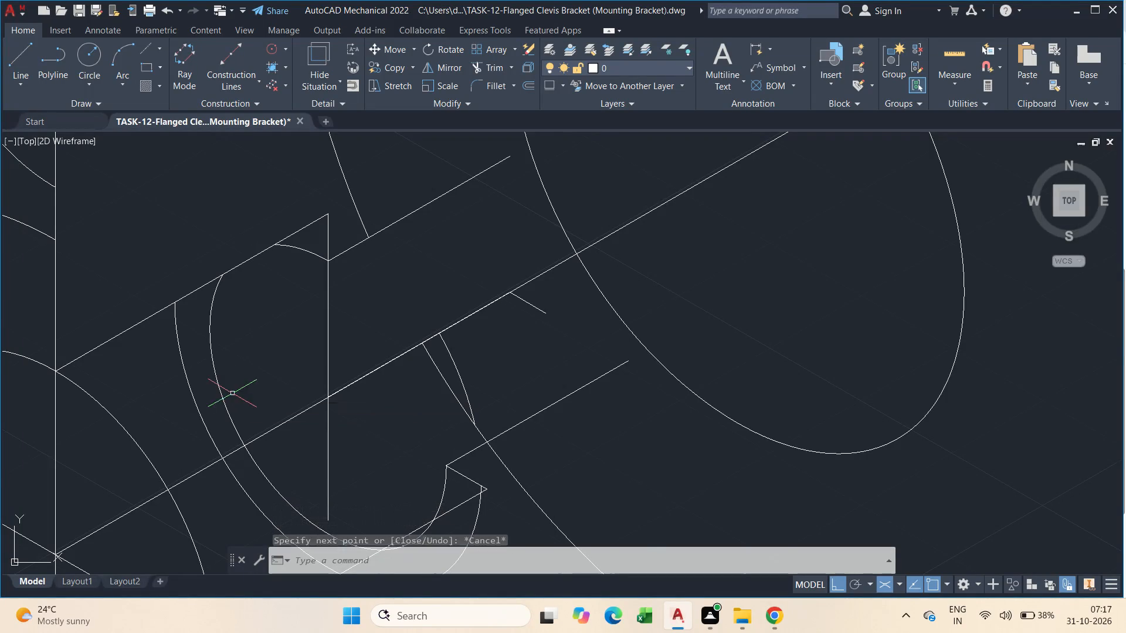
Draw a left-isoplane isocircle centred on the end of the 20-unit axis line, with its radius reaching the lower 20-unit edge's end.
{"action": "type", "text": "el"}
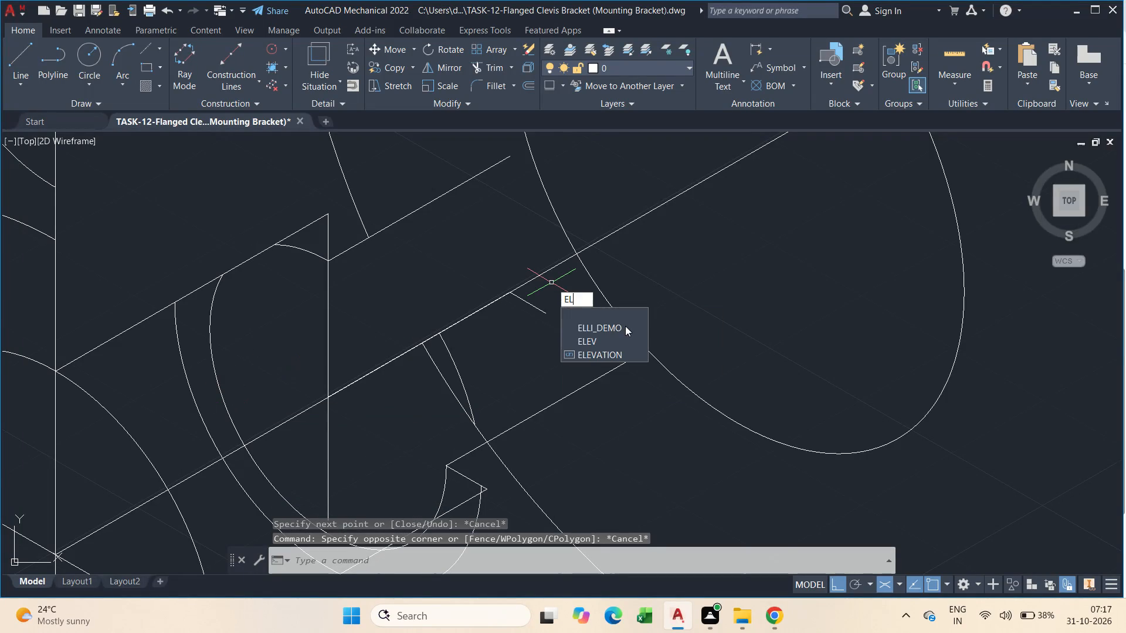
{"action": "left_click", "coordinate": [618, 321]}
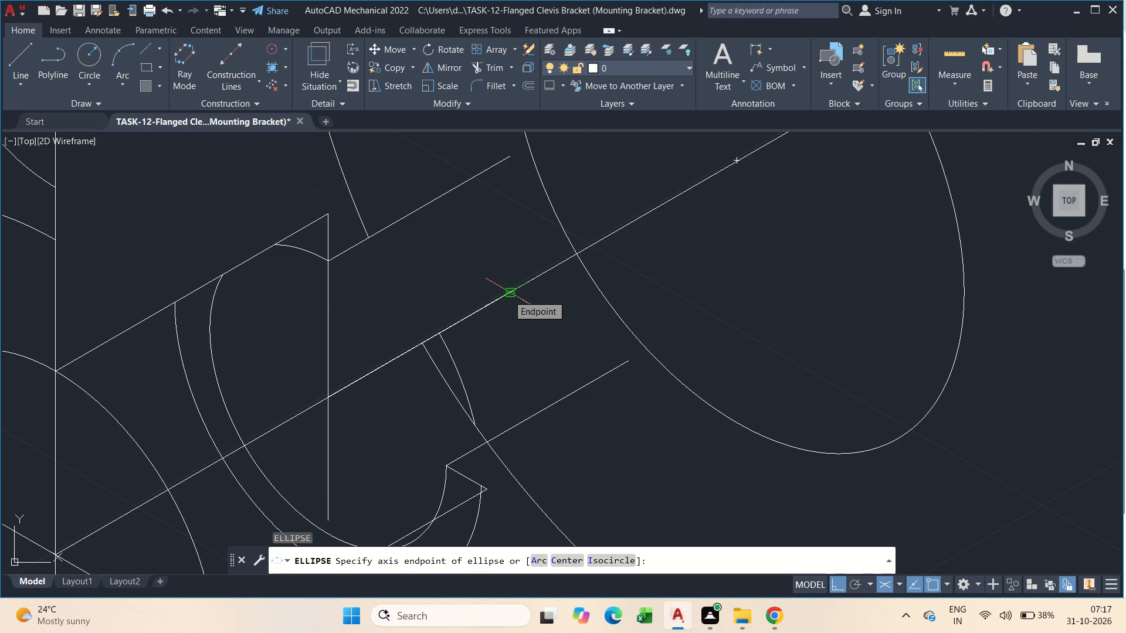
{"action": "type", "text": "i"}
{"action": "key", "text": "space"}
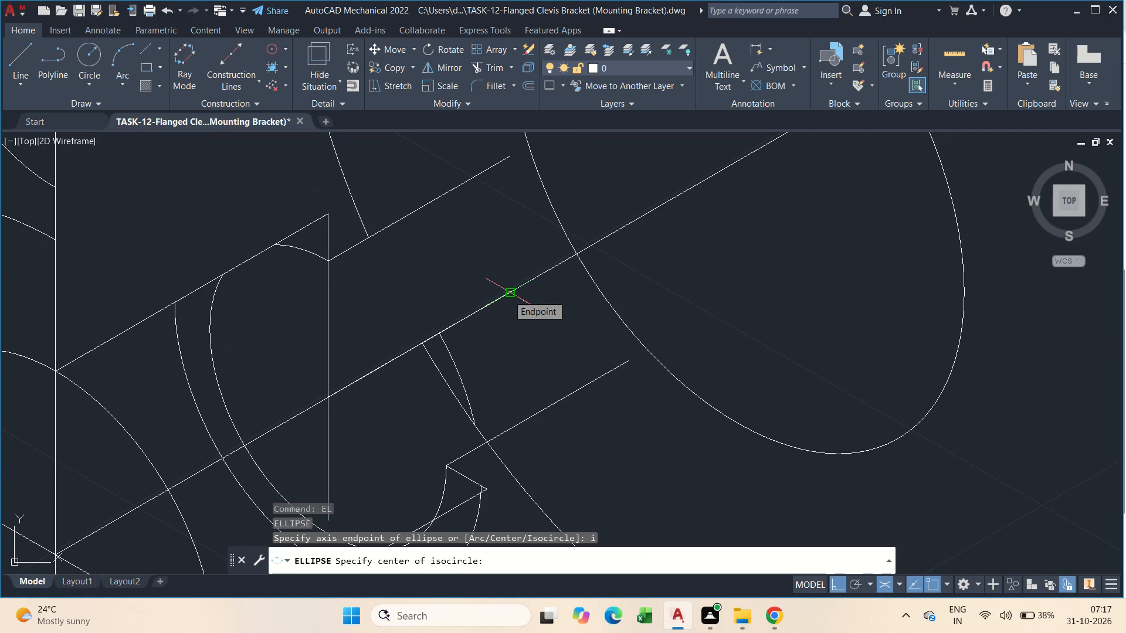
{"action": "key", "text": "F5"}
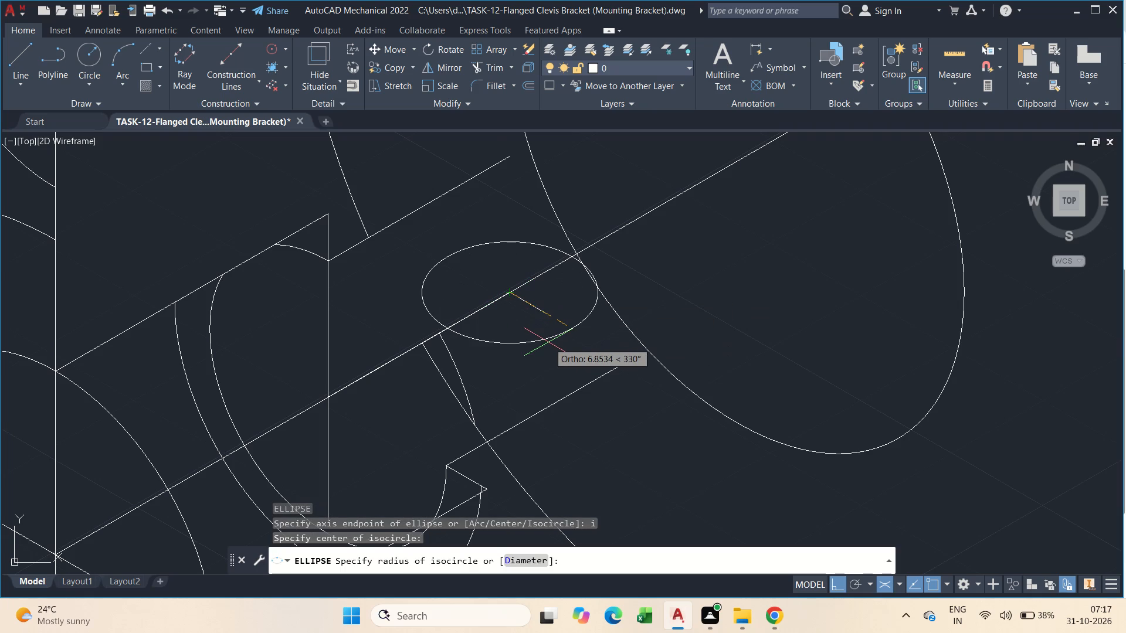
{"action": "key", "text": "F5"}
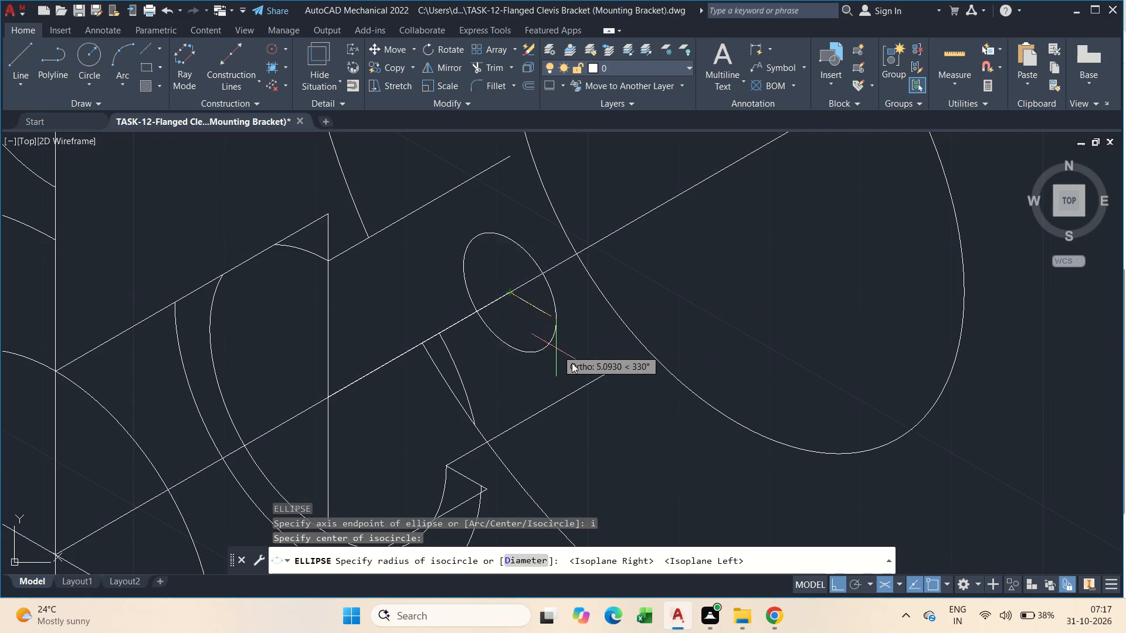
{"action": "left_click", "coordinate": [630, 364]}
{"action": "key", "text": "Escape"}
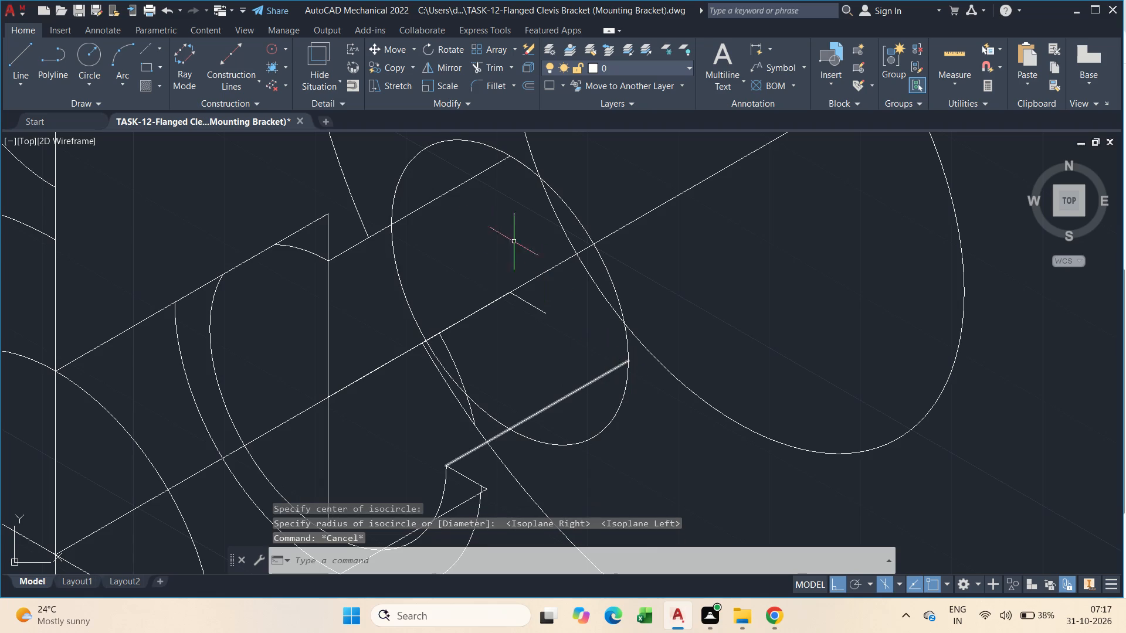
Trim the new isocircle to its arc between the outer ends of the two 20-unit edges, and clear the converging arcs below the axis.
{"action": "type", "text": "tr"}
{"action": "key", "text": "space"}
{"action": "left_click_drag", "start_coordinate": [479, 135], "coordinate": [469, 152]}
{"action": "left_click_drag", "start_coordinate": [439, 280], "coordinate": [397, 315]}
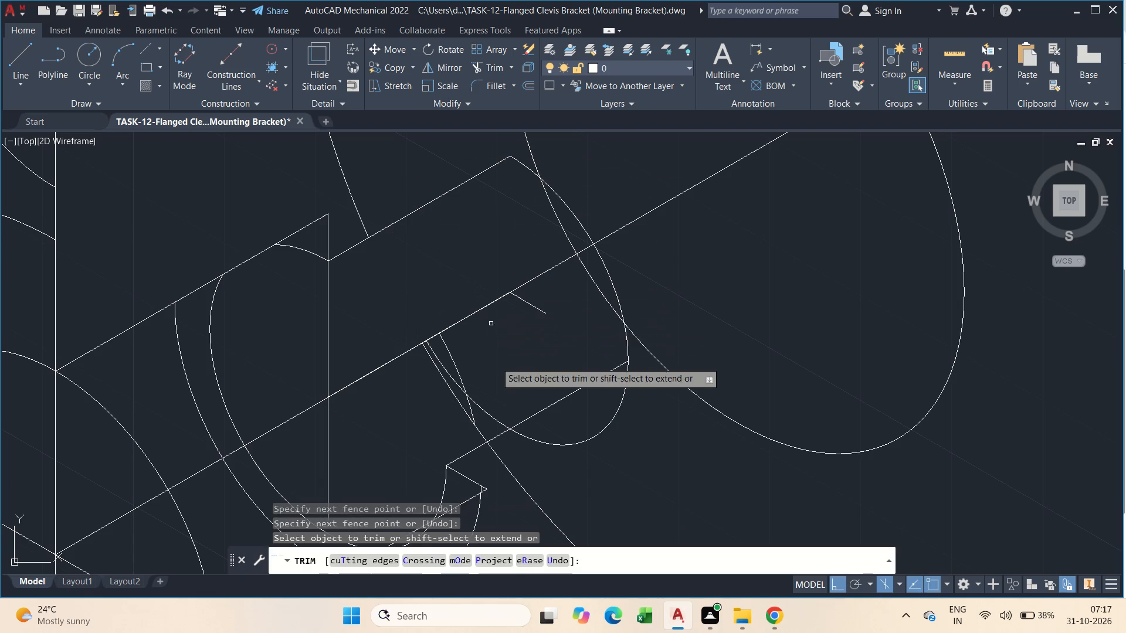
{"action": "scroll", "coordinate": [491, 370], "scroll_direction": "up", "scroll_amount": 2}
{"action": "scroll", "coordinate": [479, 329], "scroll_direction": "down", "scroll_amount": 2}
{"action": "left_click_drag", "start_coordinate": [479, 329], "coordinate": [392, 389]}
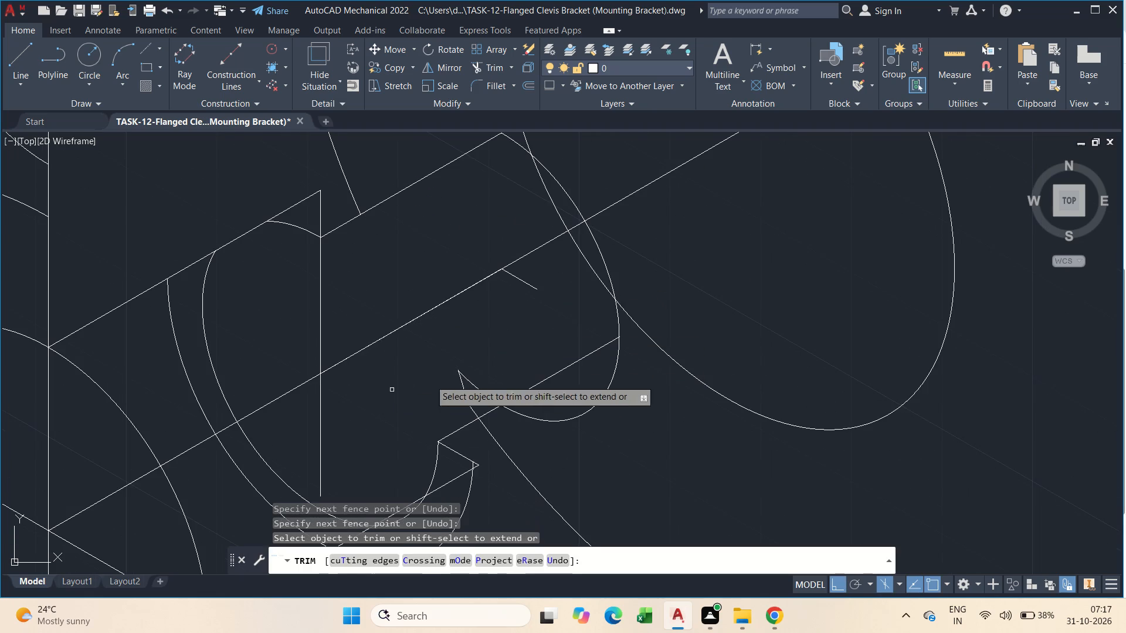
{"action": "left_click_drag", "start_coordinate": [476, 367], "coordinate": [457, 399]}
{"action": "left_click_drag", "start_coordinate": [477, 396], "coordinate": [456, 423]}
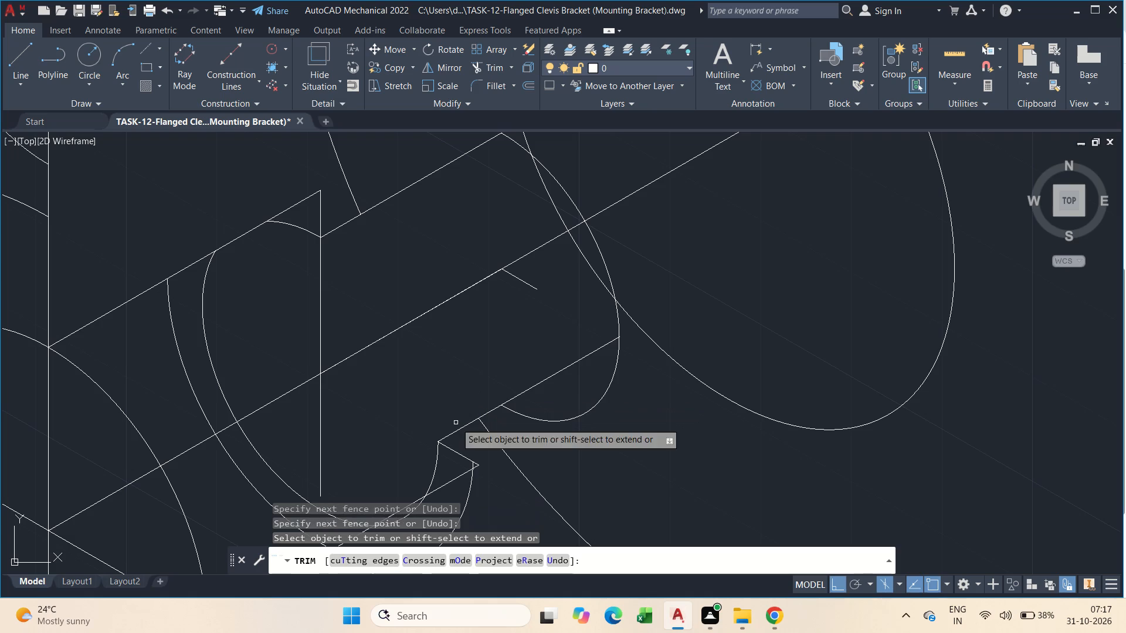
{"action": "left_click_drag", "start_coordinate": [568, 410], "coordinate": [583, 420]}
{"action": "left_click", "coordinate": [585, 421]}
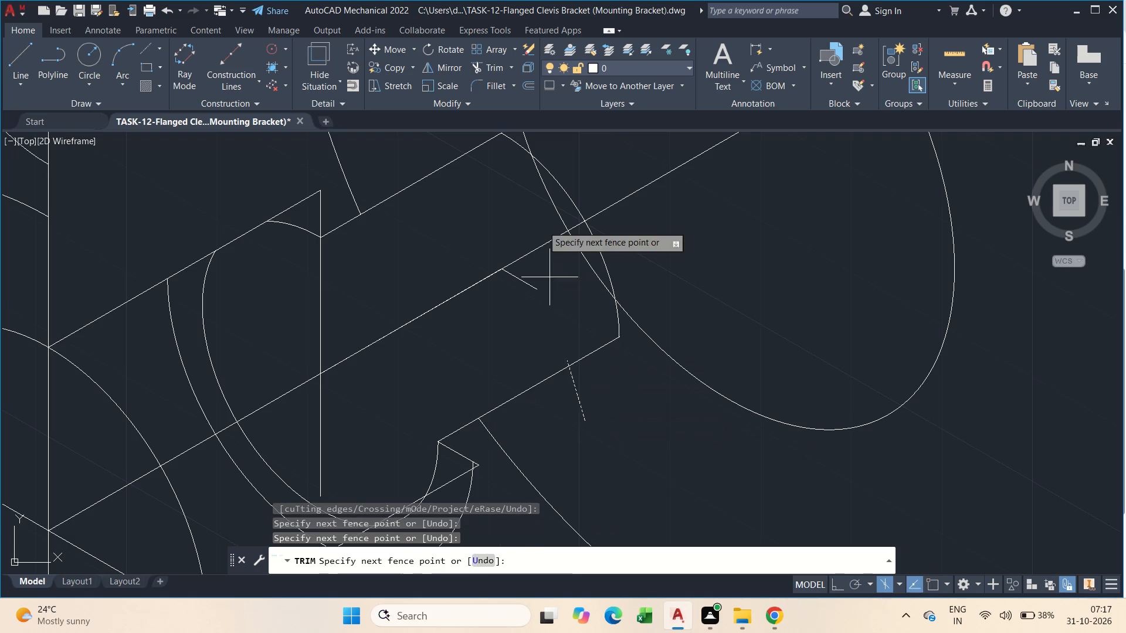
{"action": "left_click", "coordinate": [596, 394]}
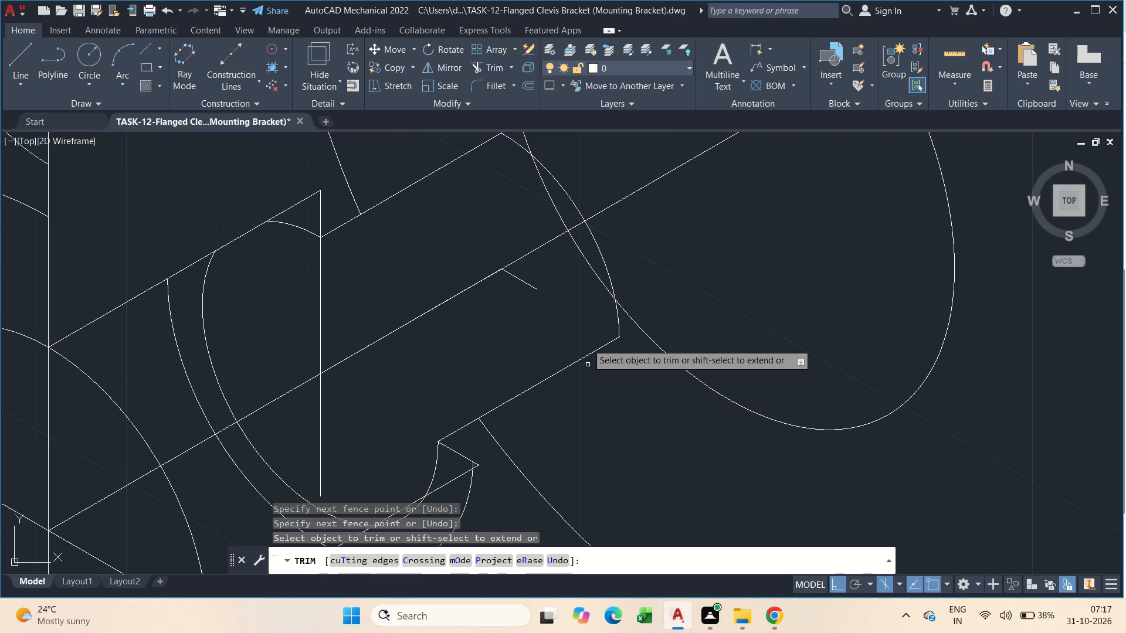
Trim the large ellipse where it passes inside the new end arc, and remove the short stub at the 20-unit axis line's end.
{"action": "left_click", "coordinate": [585, 257]}
{"action": "left_click_drag", "start_coordinate": [562, 216], "coordinate": [546, 215]}
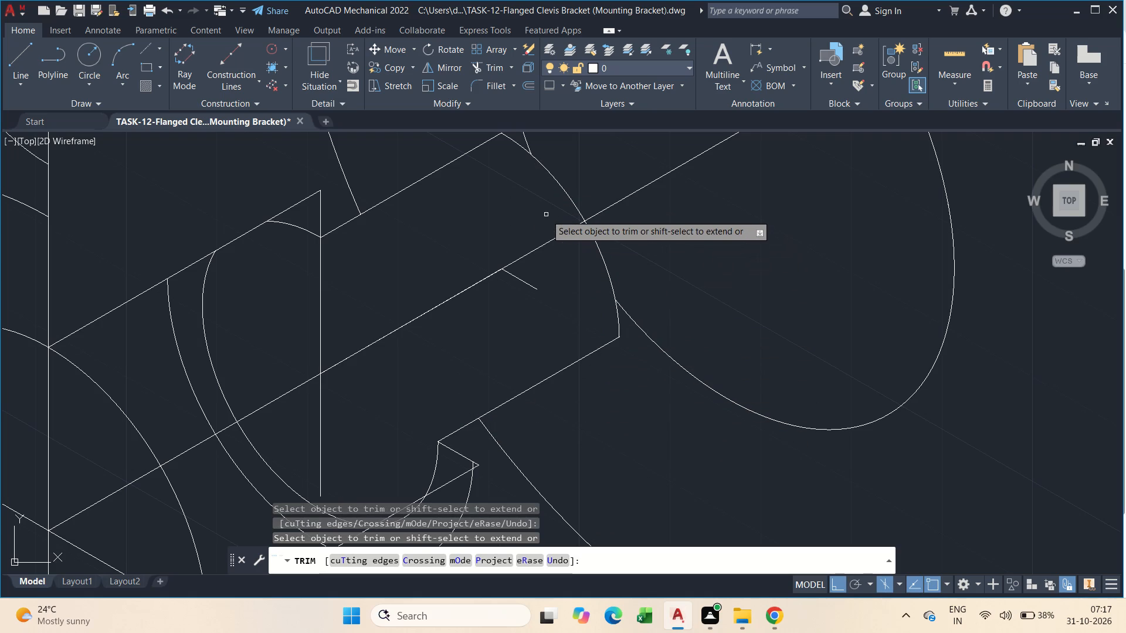
{"action": "left_click_drag", "start_coordinate": [560, 286], "coordinate": [491, 295]}
Trim the cutaway's vertical line between the foot of the upper step and the 30° axis line.
{"action": "scroll", "coordinate": [382, 335], "scroll_direction": "down", "scroll_amount": 2}
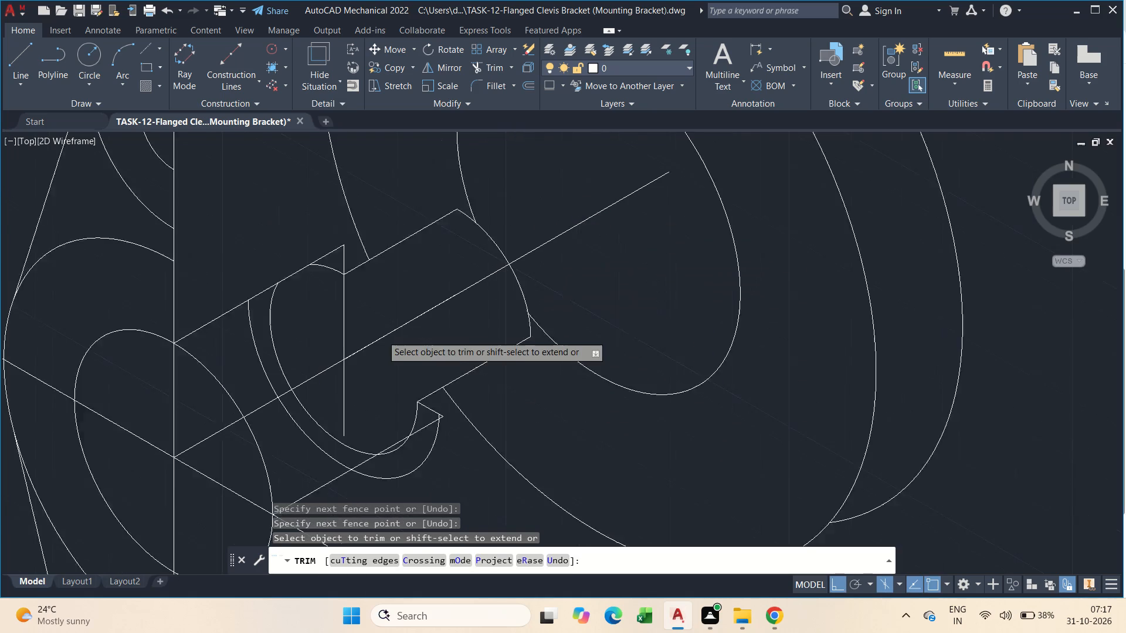
{"action": "left_click_drag", "start_coordinate": [351, 321], "coordinate": [367, 308]}
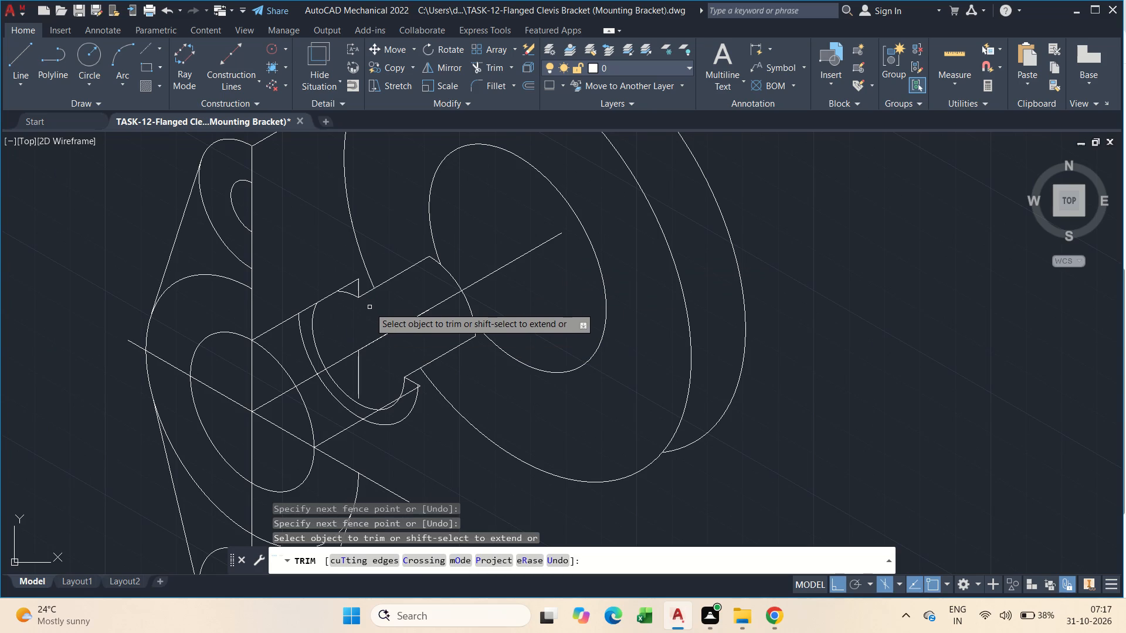
{"action": "key", "text": "Escape"}
{"action": "middle_click", "coordinate": [369, 307]}
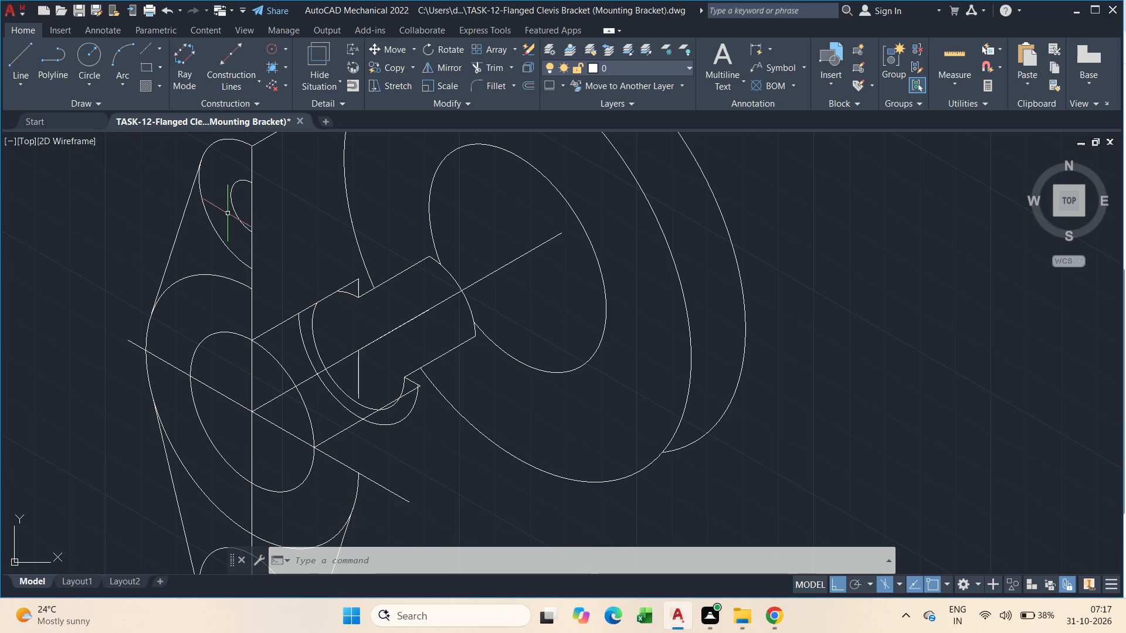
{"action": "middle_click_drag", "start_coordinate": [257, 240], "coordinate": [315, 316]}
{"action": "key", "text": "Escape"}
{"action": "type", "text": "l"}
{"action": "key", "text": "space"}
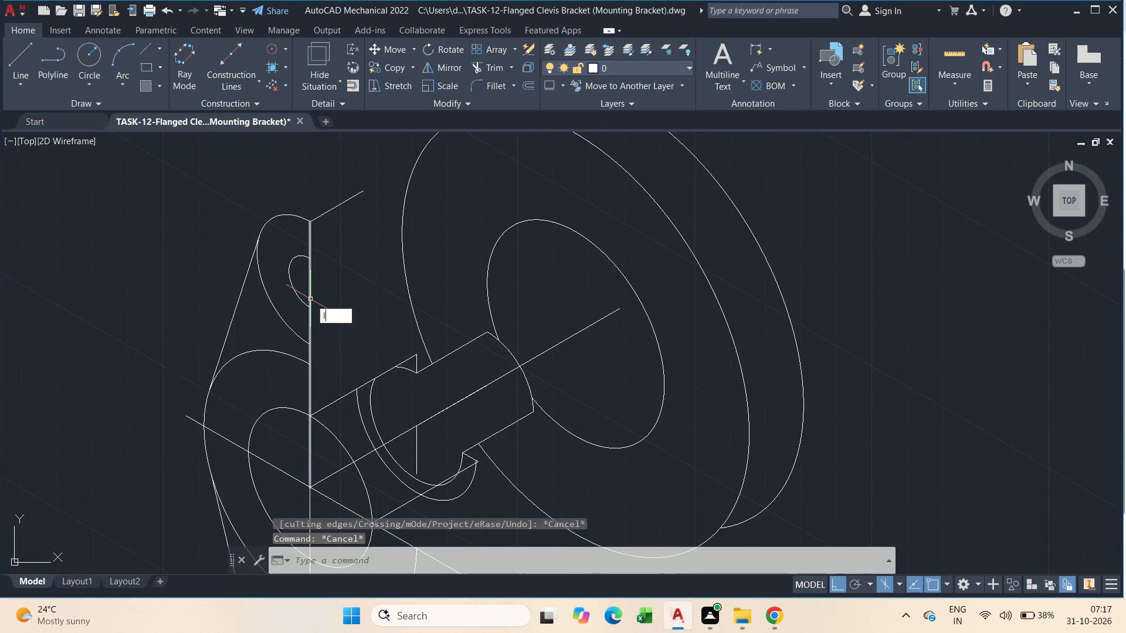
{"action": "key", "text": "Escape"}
Copy the short 30° edge at the top of the front lug to the upper and lower ends of the small hole's arc.
{"action": "left_click", "coordinate": [341, 233]}
{"action": "left_click", "coordinate": [331, 203]}
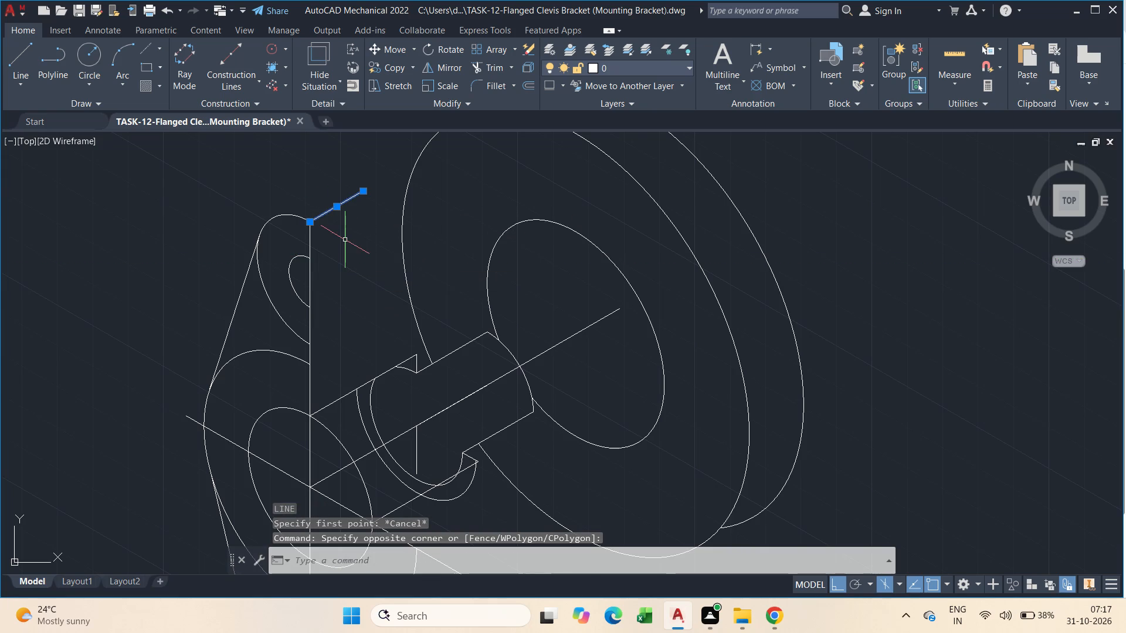
{"action": "key", "text": "c"}
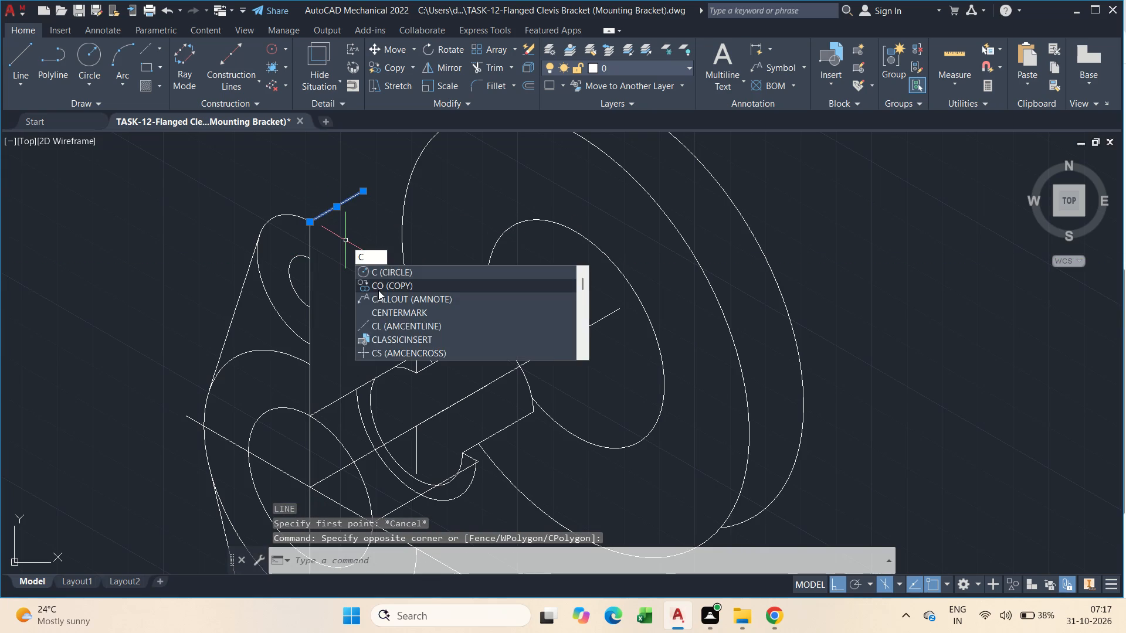
{"action": "left_click", "coordinate": [378, 290]}
{"action": "left_click", "coordinate": [310, 220]}
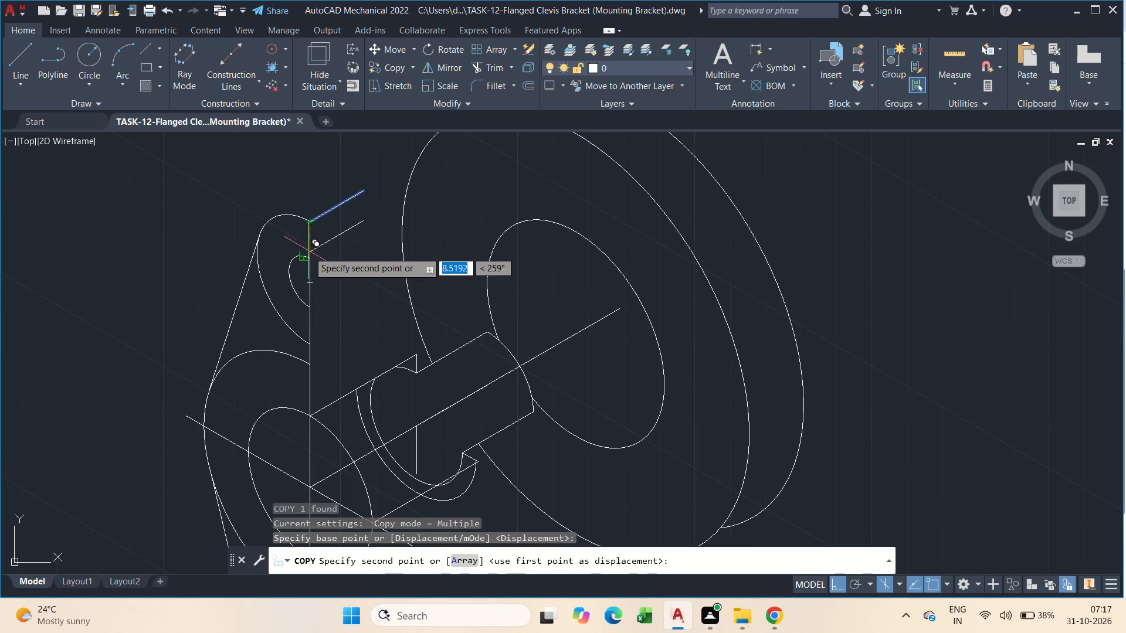
{"action": "left_click", "coordinate": [308, 256]}
{"action": "left_click", "coordinate": [309, 308]}
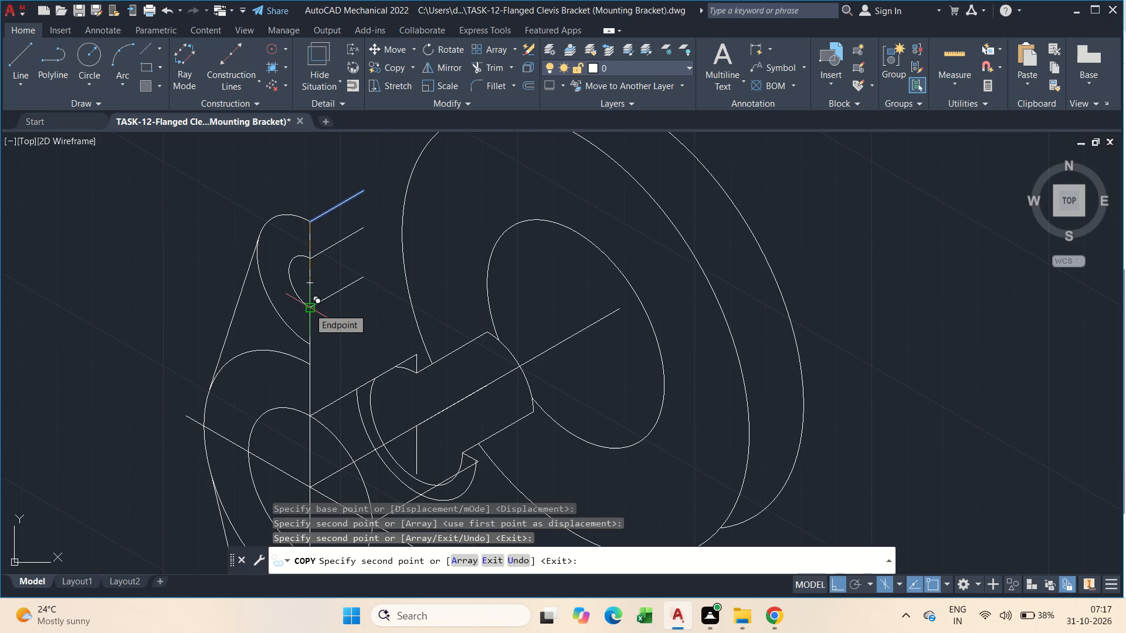
{"action": "key", "text": "Escape"}
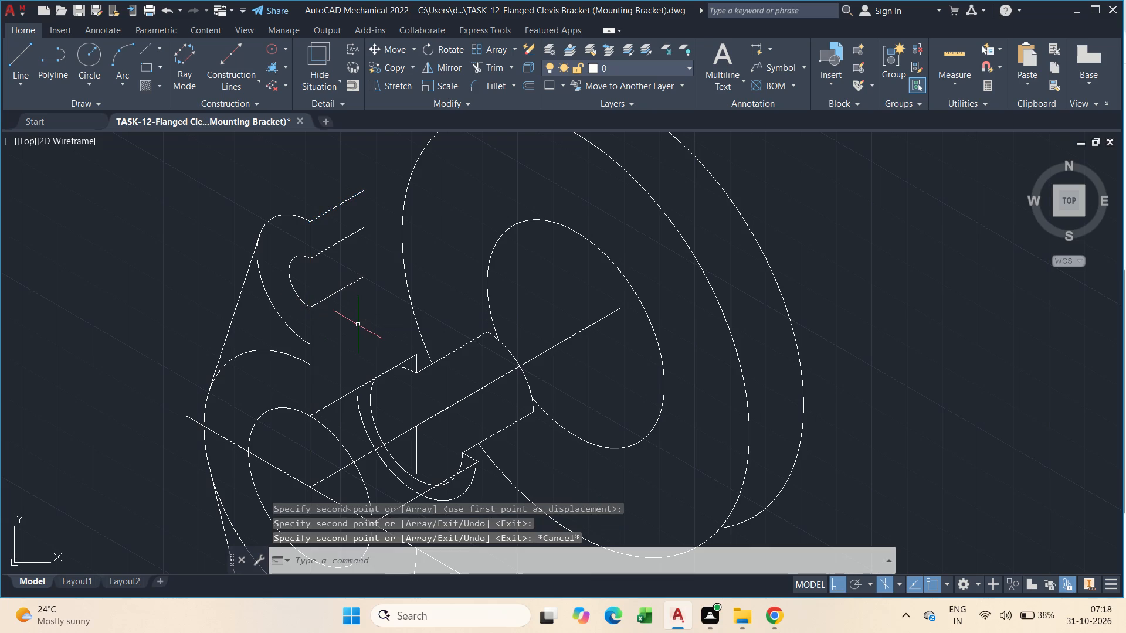
Draw a 40-unit vertical line downward from the outer end of the front lug's top 30° edge.
{"action": "type", "text": "l"}
{"action": "key", "text": "space"}
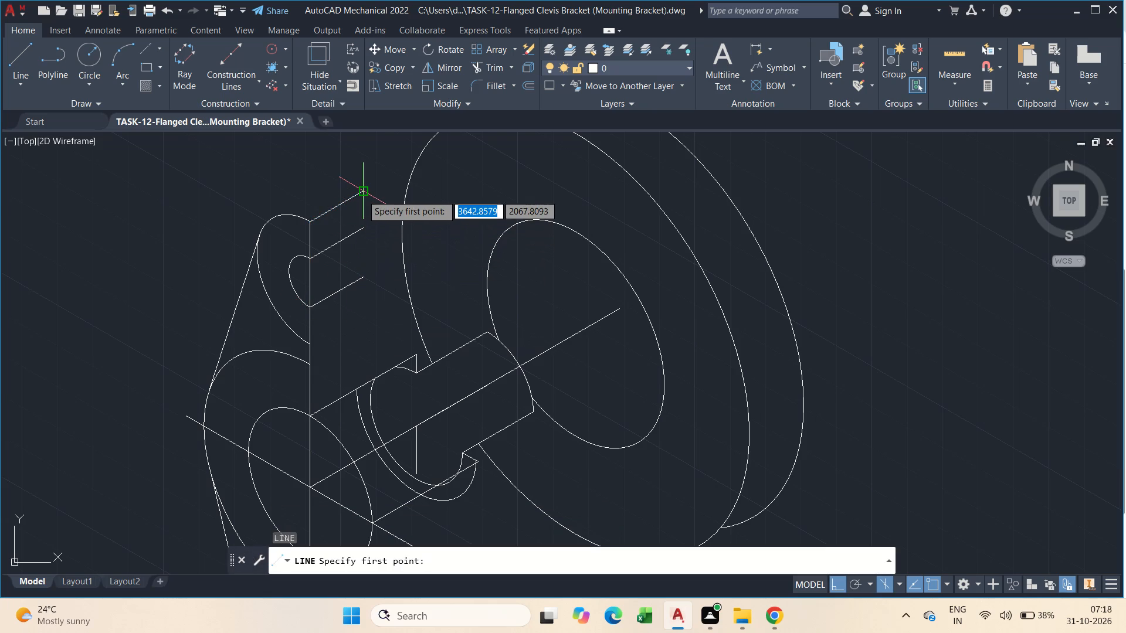
{"action": "left_click", "coordinate": [362, 195]}
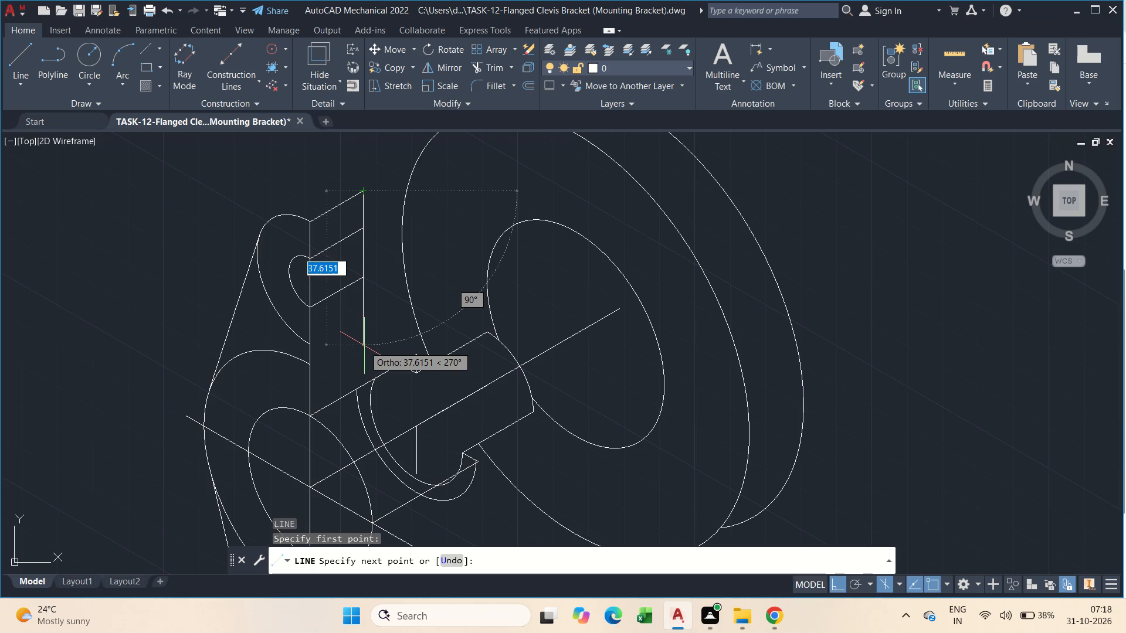
{"action": "type", "text": "40"}
{"action": "key", "text": "Return"}
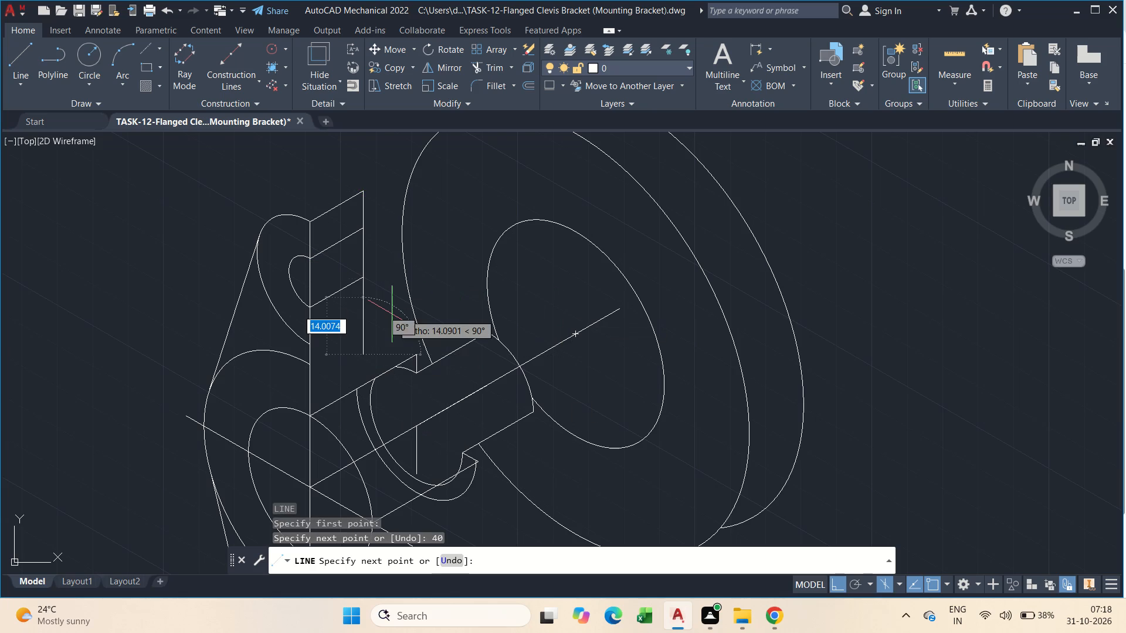
Draw a 35-unit line along the 30° axis from the lower end of the front lug's 40-unit vertical edge.
{"action": "key", "text": "F5"}
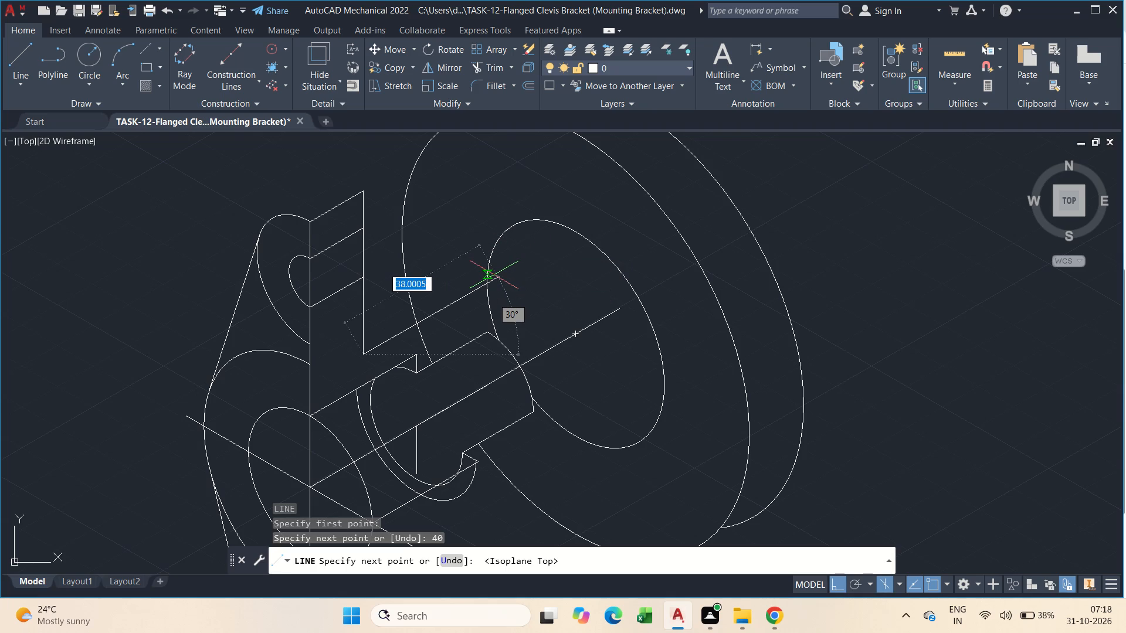
{"action": "scroll", "coordinate": [494, 280], "scroll_direction": "up", "scroll_amount": 1}
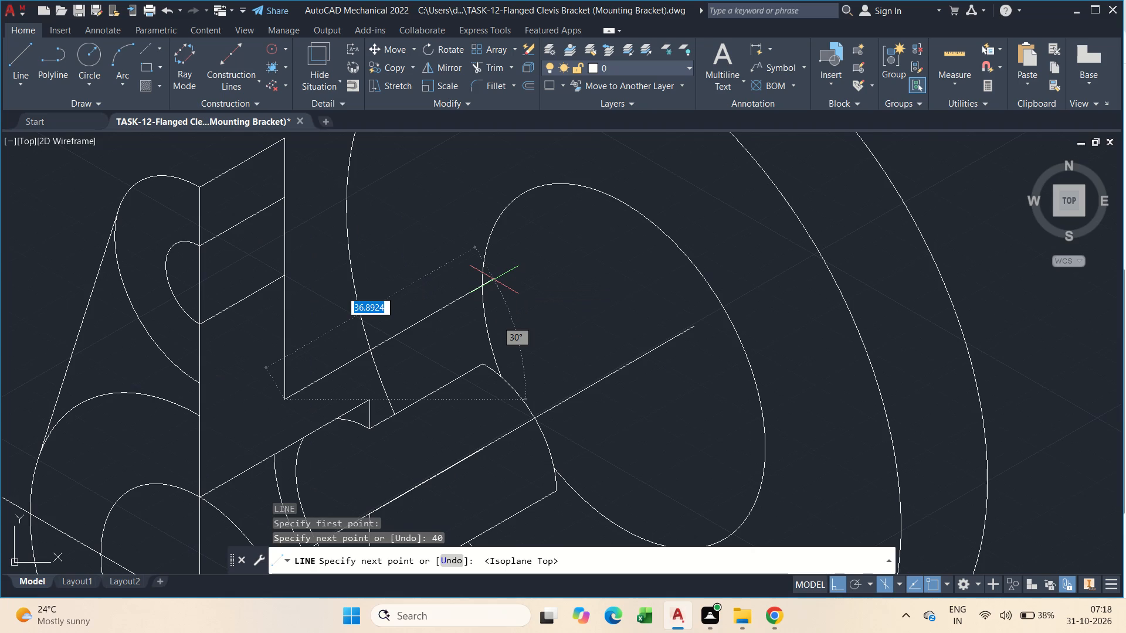
{"action": "type", "text": "35"}
{"action": "key", "text": "Return"}
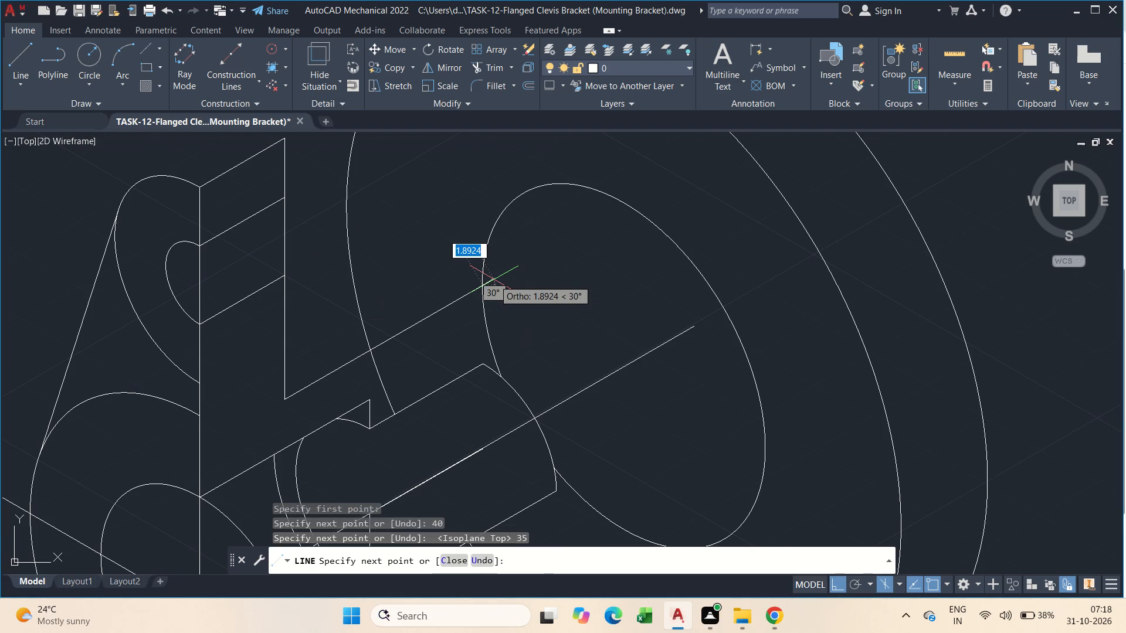
{"action": "key", "text": "Escape"}
{"action": "scroll", "coordinate": [470, 262], "scroll_direction": "up", "scroll_amount": 2}
{"action": "scroll", "coordinate": [470, 262], "scroll_direction": "down", "scroll_amount": 2}
{"action": "middle_click", "coordinate": [470, 262]}
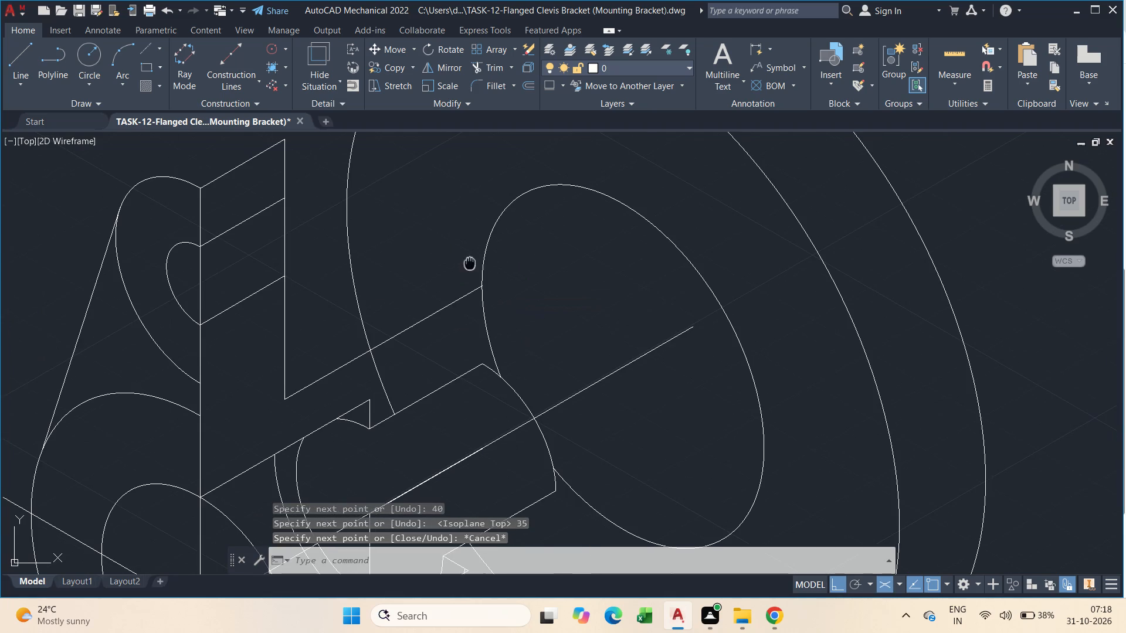
{"action": "key", "text": "Escape"}
{"action": "middle_click_drag", "start_coordinate": [467, 272], "coordinate": [467, 289]}
{"action": "key", "text": "Escape"}
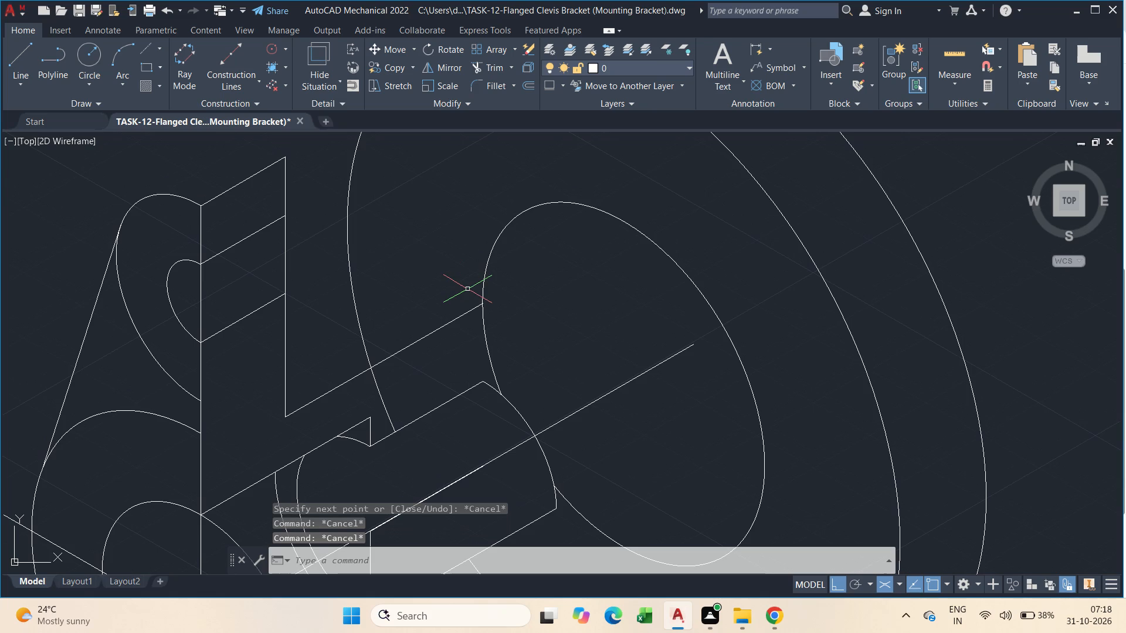
Trim the hub ellipse between the end of the 35-unit line and the bore's end arc.
{"action": "middle_click_drag", "start_coordinate": [494, 370], "coordinate": [554, 304]}
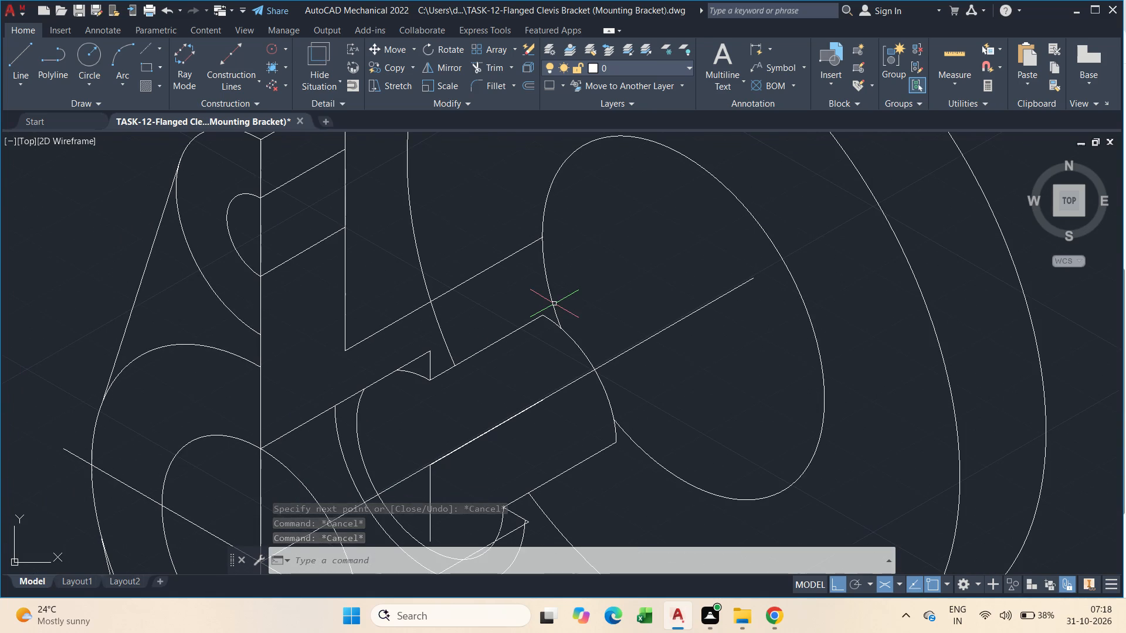
{"action": "type", "text": "tr"}
{"action": "key", "text": "space"}
{"action": "left_click_drag", "start_coordinate": [568, 288], "coordinate": [498, 296]}
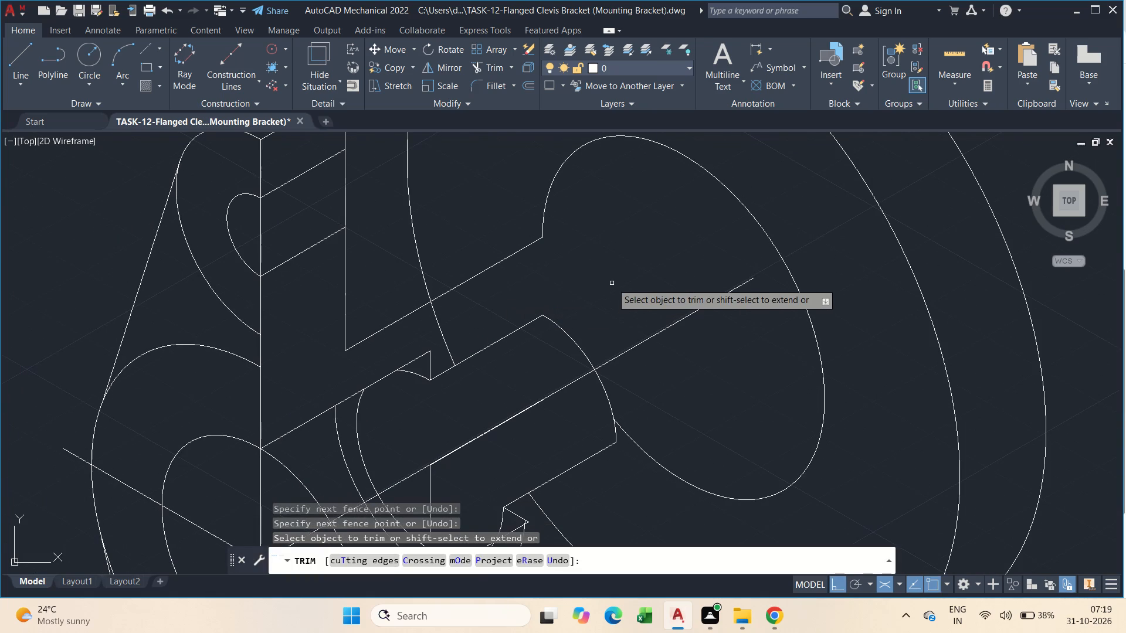
{"action": "scroll", "coordinate": [698, 558], "scroll_direction": "down", "scroll_amount": 1}
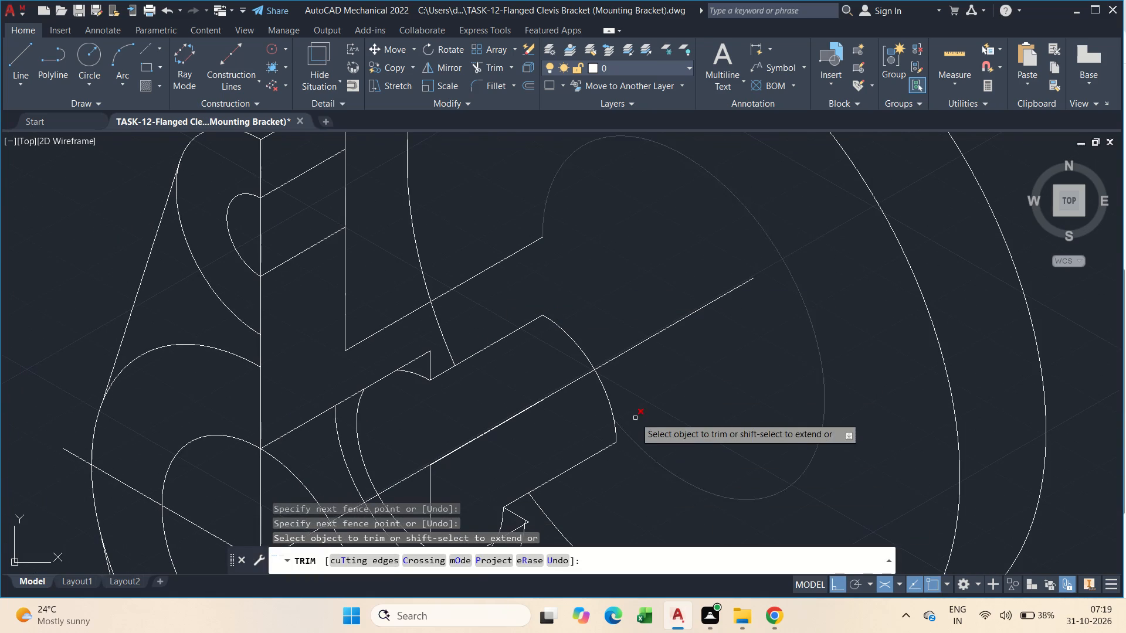
{"action": "scroll", "coordinate": [618, 282], "scroll_direction": "down", "scroll_amount": 2}
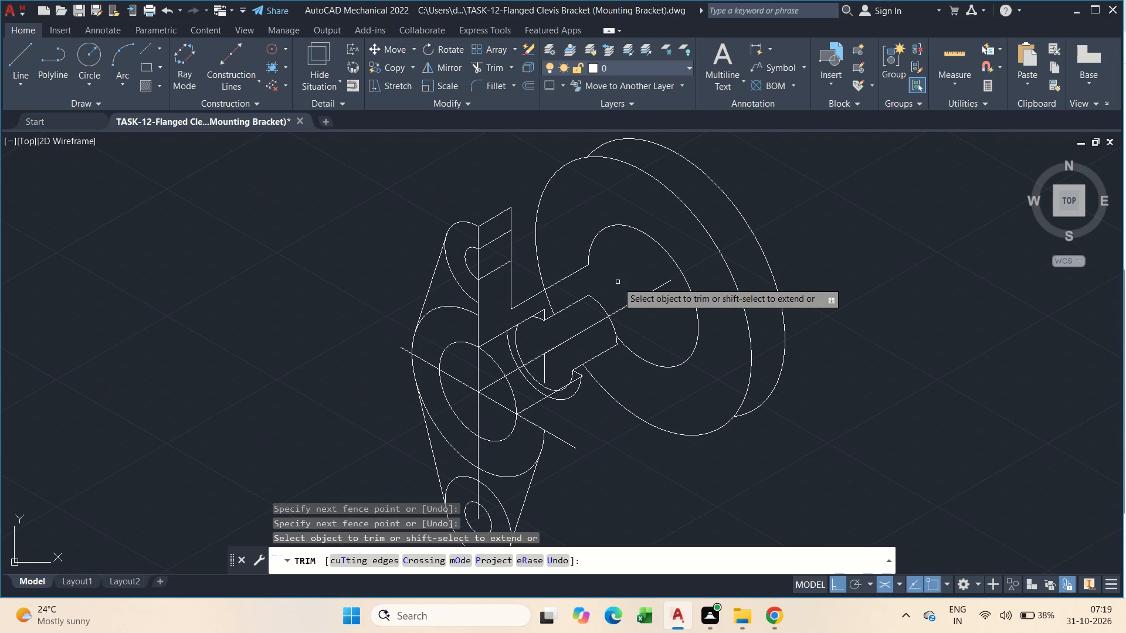
{"action": "key", "text": "Escape"}
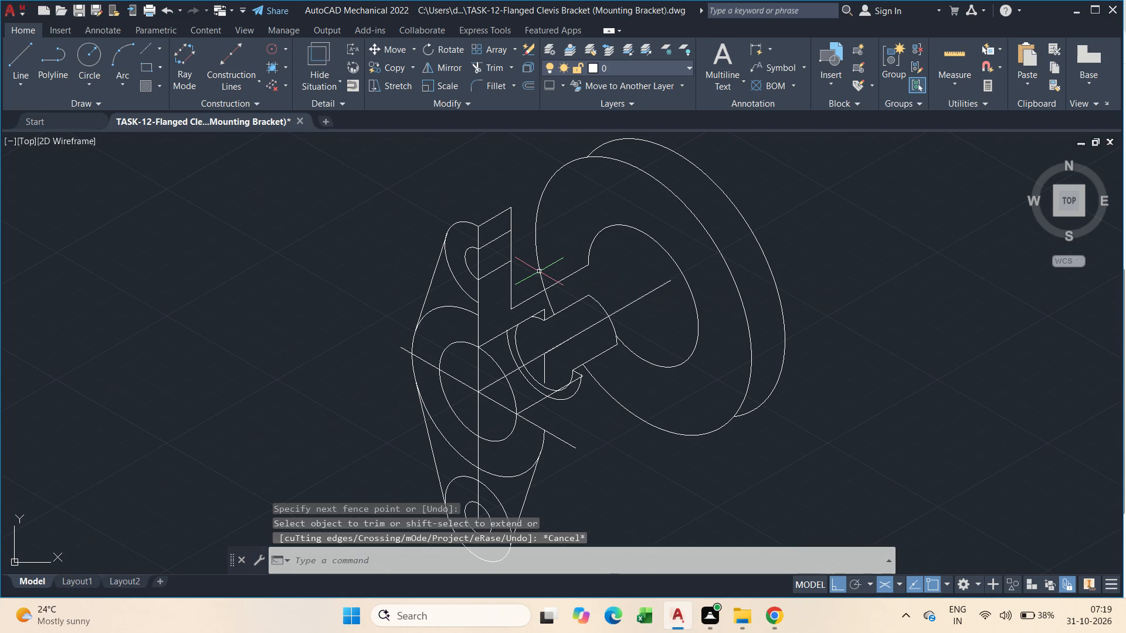
Draw a 30° line from the hub ellipse's upper tangent point back past the front lug's 40-unit vertical edge.
{"action": "type", "text": "l"}
{"action": "key", "text": "space"}
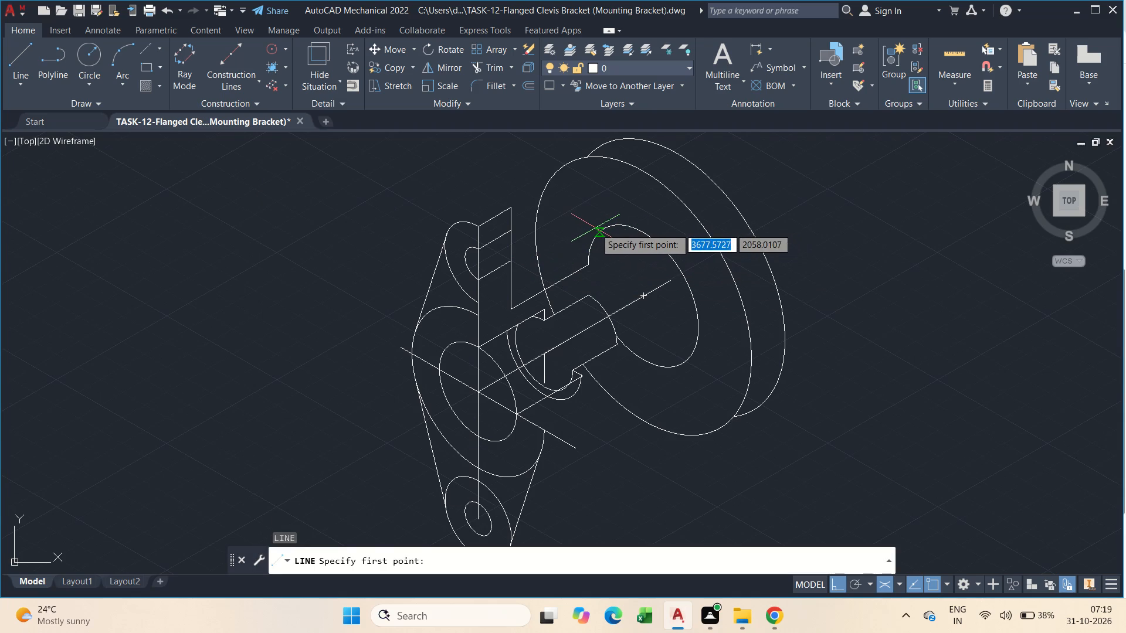
{"action": "left_click_drag", "start_coordinate": [606, 230], "coordinate": [598, 233]}
{"action": "scroll", "coordinate": [484, 297], "scroll_direction": "up", "scroll_amount": 1}
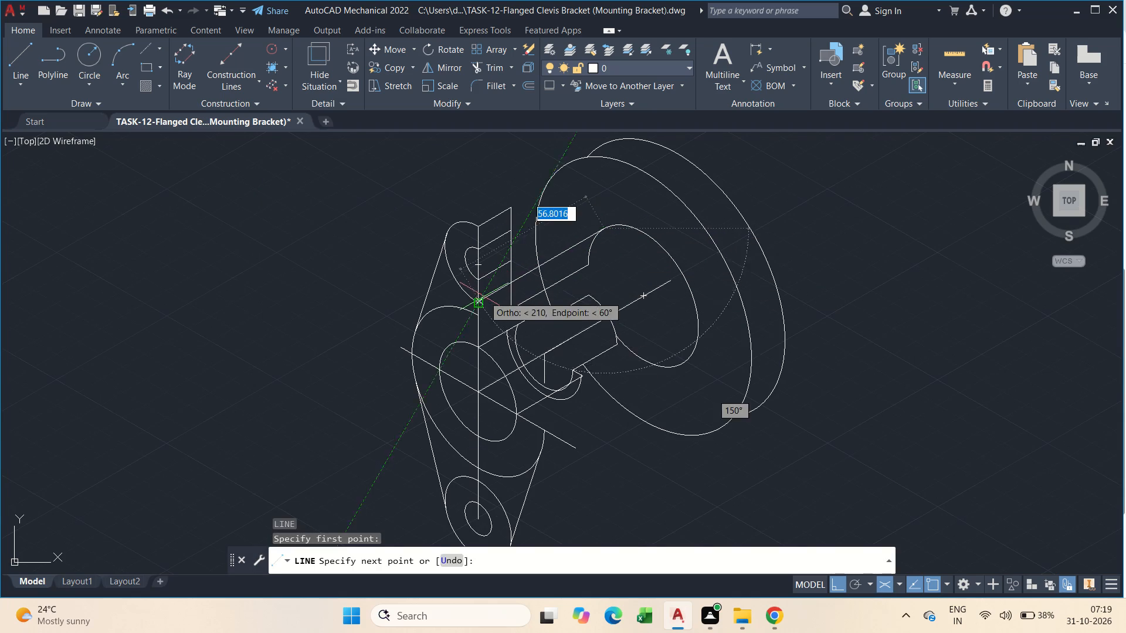
{"action": "left_click", "coordinate": [501, 290]}
{"action": "key", "text": "Escape"}
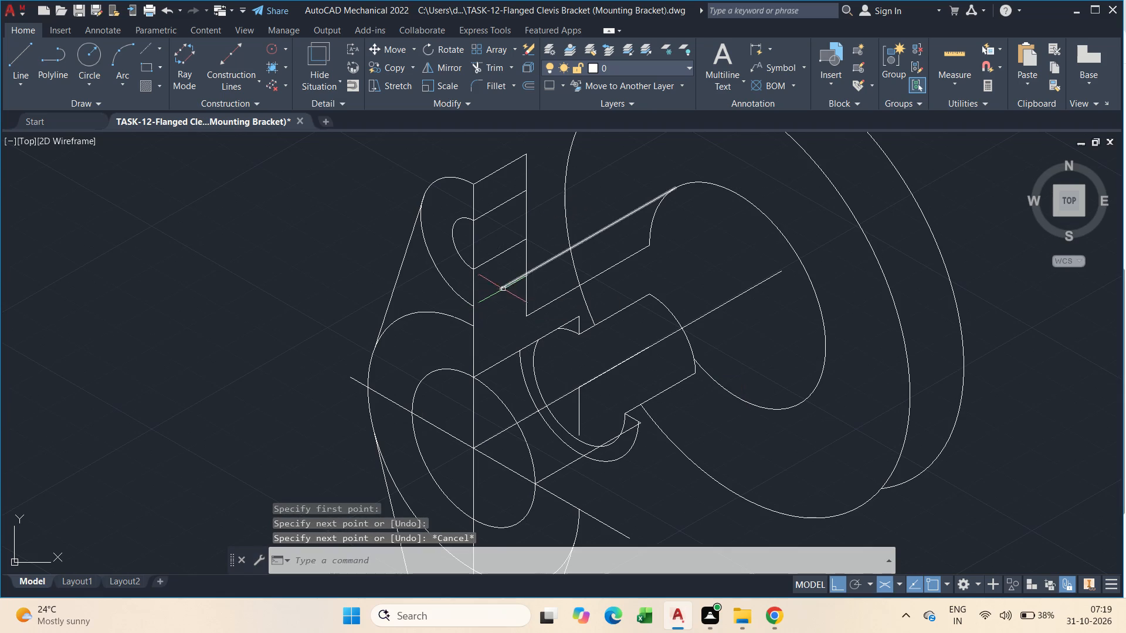
Trim the new 30° line where it extends past the front lug's vertical edge.
{"action": "middle_click_drag", "start_coordinate": [533, 273], "coordinate": [489, 291]}
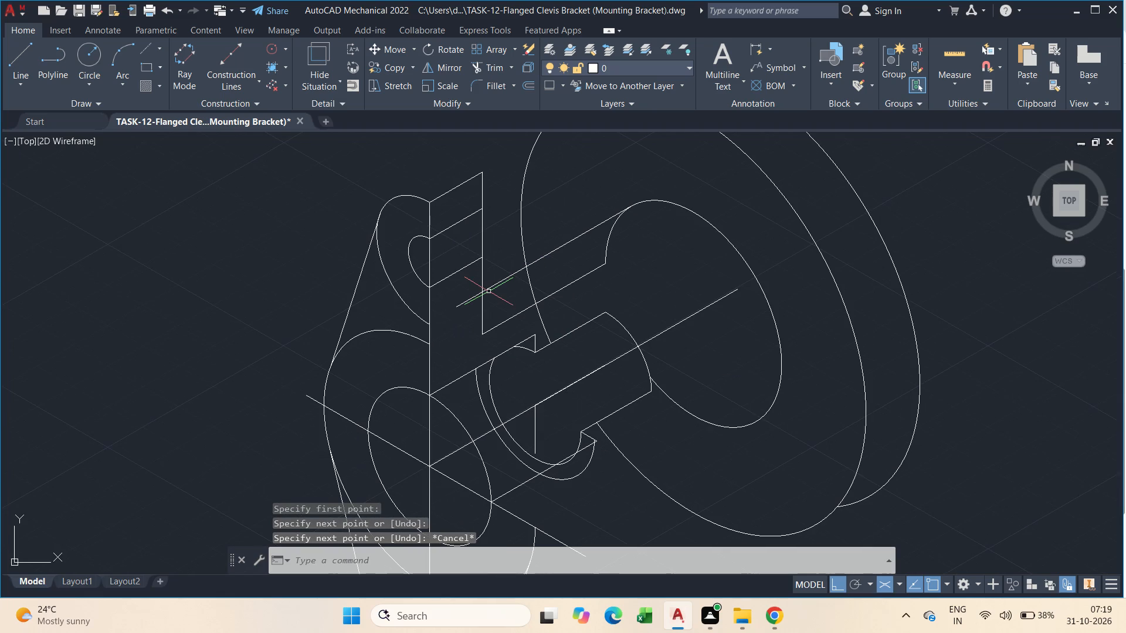
{"action": "scroll", "coordinate": [472, 290], "scroll_direction": "up", "scroll_amount": 2}
{"action": "type", "text": "tr"}
{"action": "key", "text": "space"}
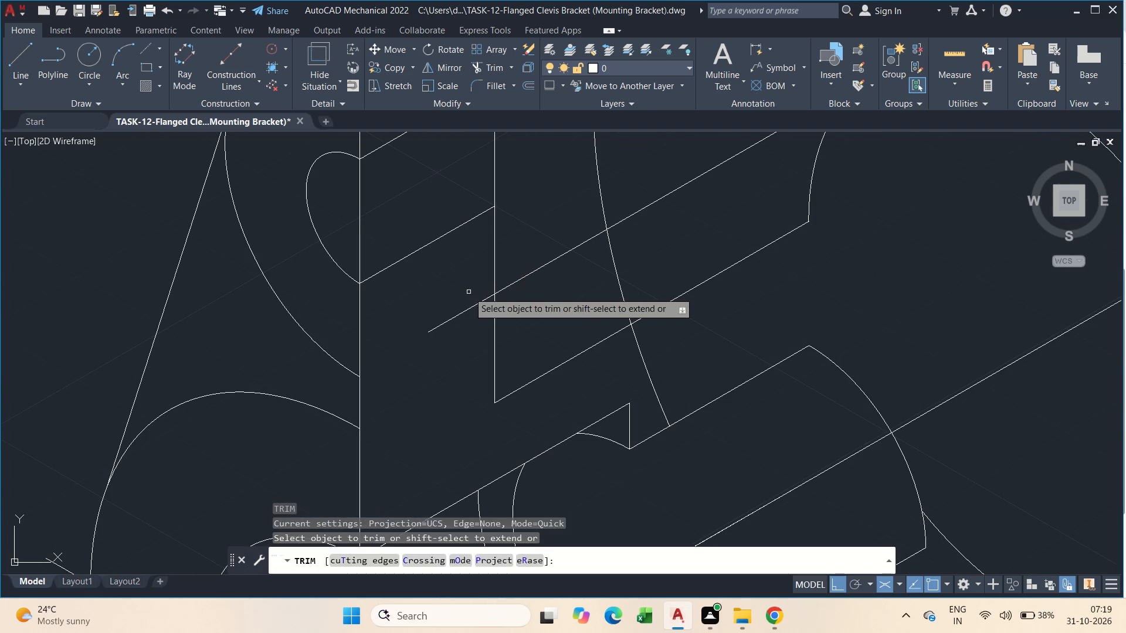
{"action": "left_click_drag", "start_coordinate": [469, 292], "coordinate": [449, 397]}
{"action": "scroll", "coordinate": [449, 395], "scroll_direction": "down", "scroll_amount": 2}
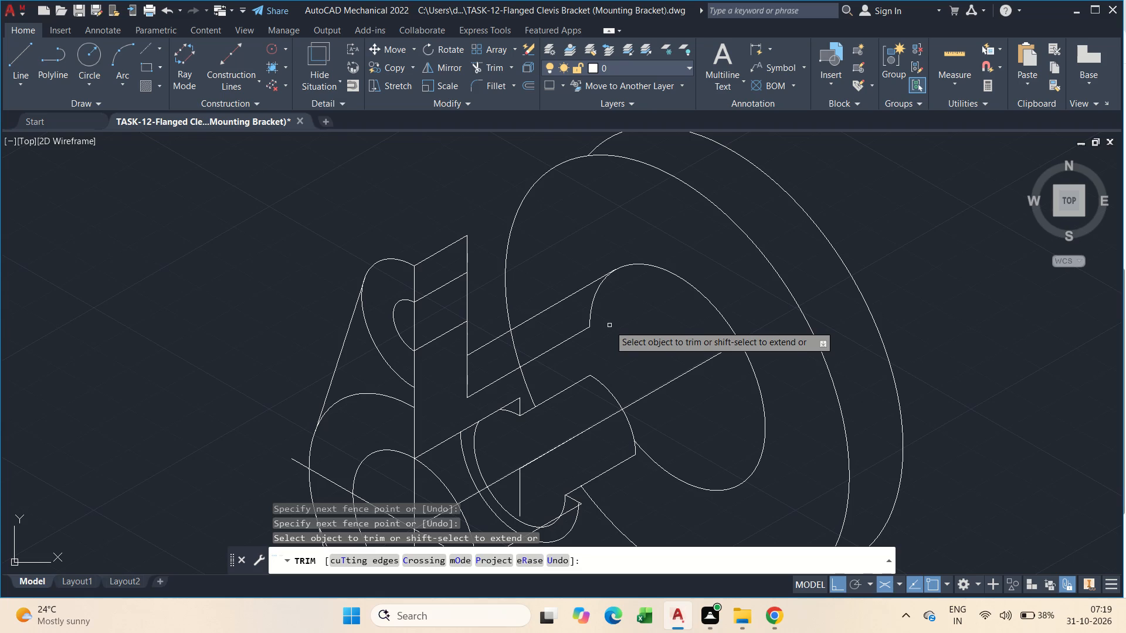
{"action": "key", "text": "Escape"}
{"action": "scroll", "coordinate": [632, 432], "scroll_direction": "up", "scroll_amount": 3}
{"action": "scroll", "coordinate": [620, 417], "scroll_direction": "down", "scroll_amount": 3}
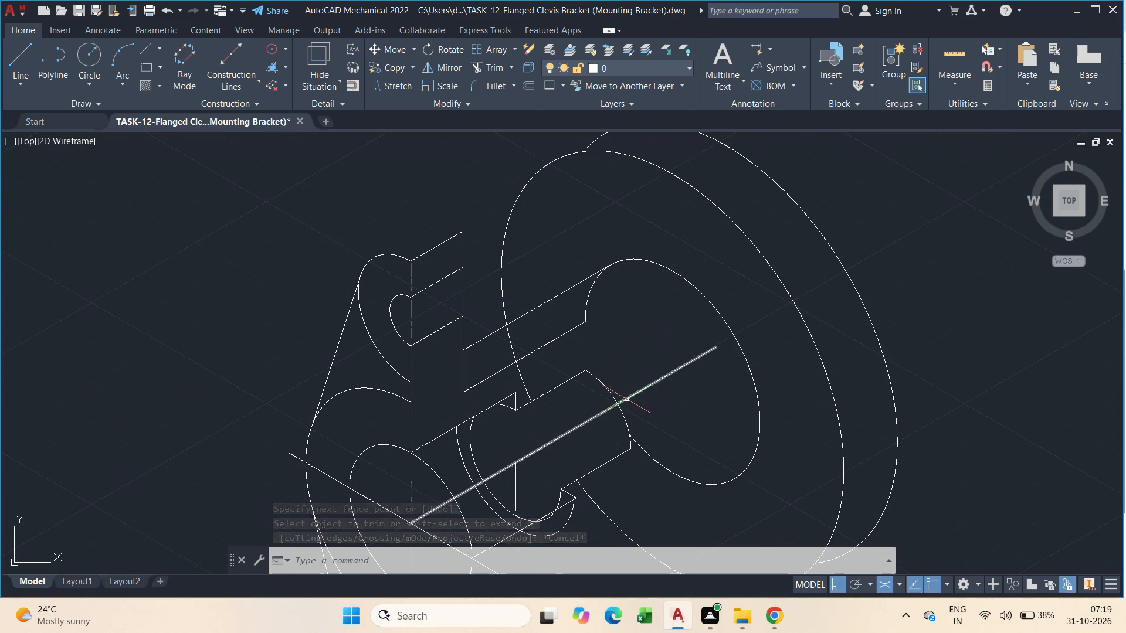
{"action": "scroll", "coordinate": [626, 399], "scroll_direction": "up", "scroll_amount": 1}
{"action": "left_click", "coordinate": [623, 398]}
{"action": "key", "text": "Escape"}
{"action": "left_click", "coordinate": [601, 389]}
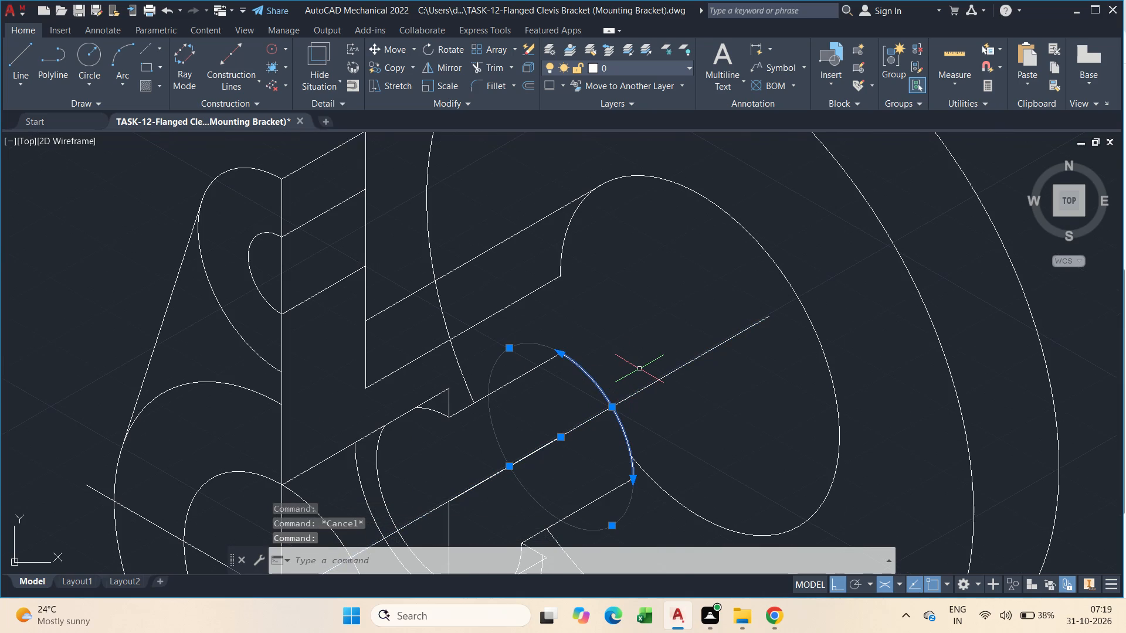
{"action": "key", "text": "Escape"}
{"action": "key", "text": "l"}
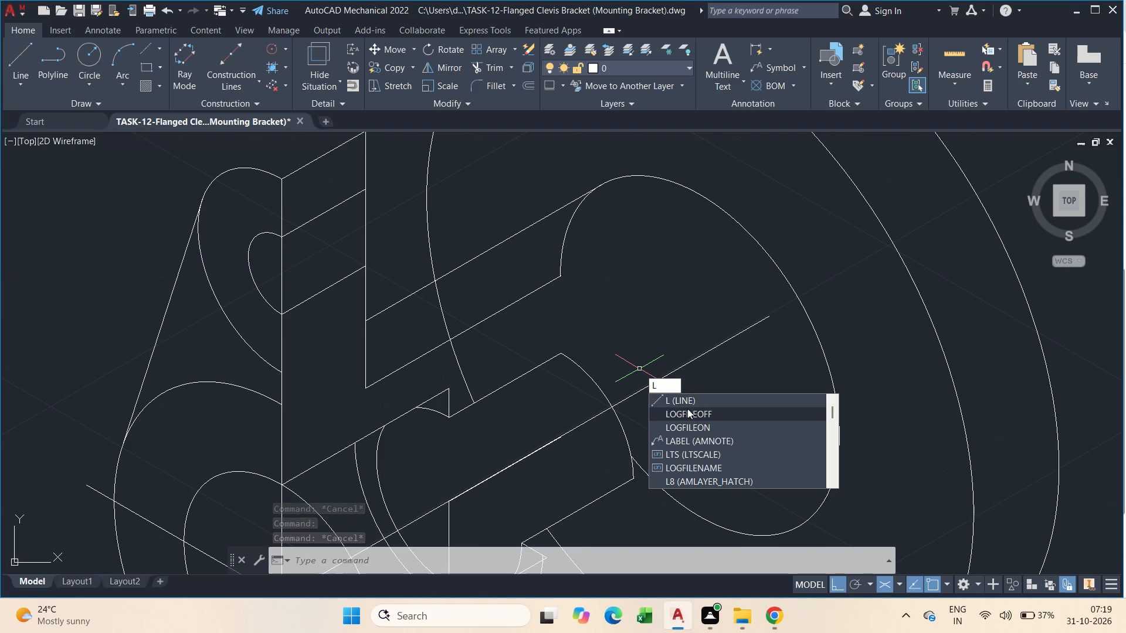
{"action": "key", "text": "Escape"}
Draw a 50-diameter isocircle on the left isoplane, centred on the centre of the bore's end arc.
{"action": "type", "text": "eli"}
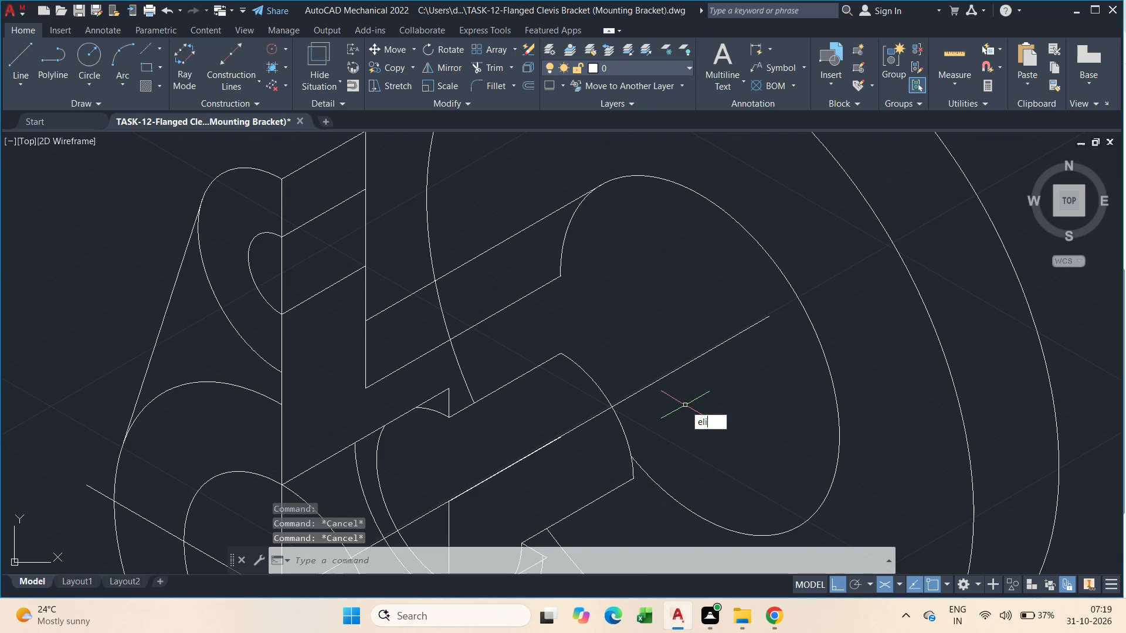
{"action": "left_click", "coordinate": [735, 438]}
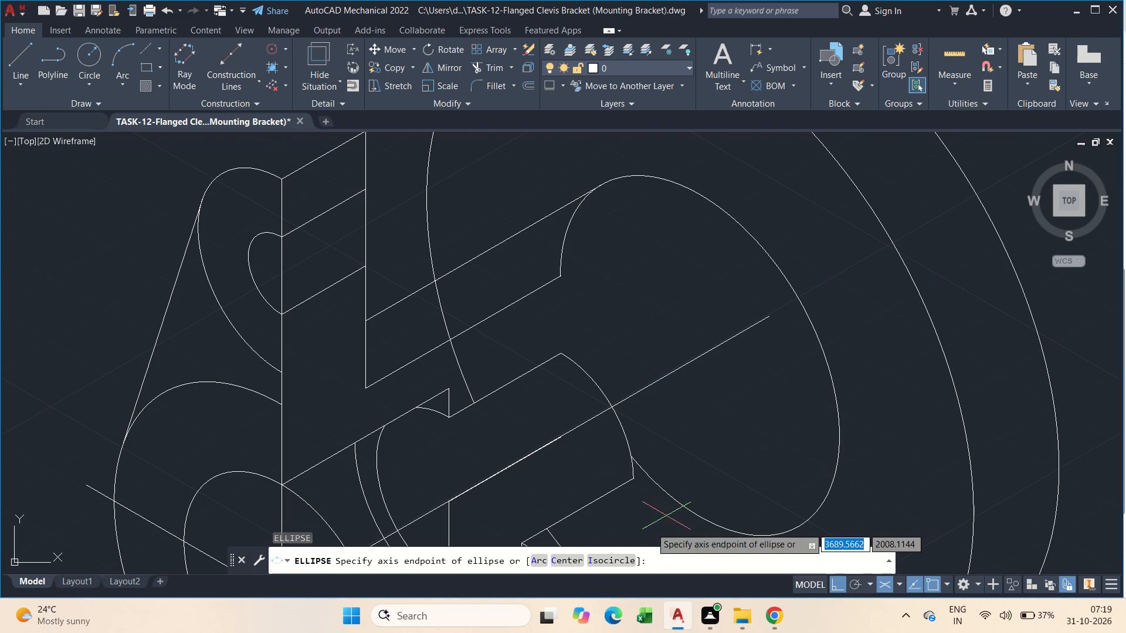
{"action": "left_click", "coordinate": [623, 557]}
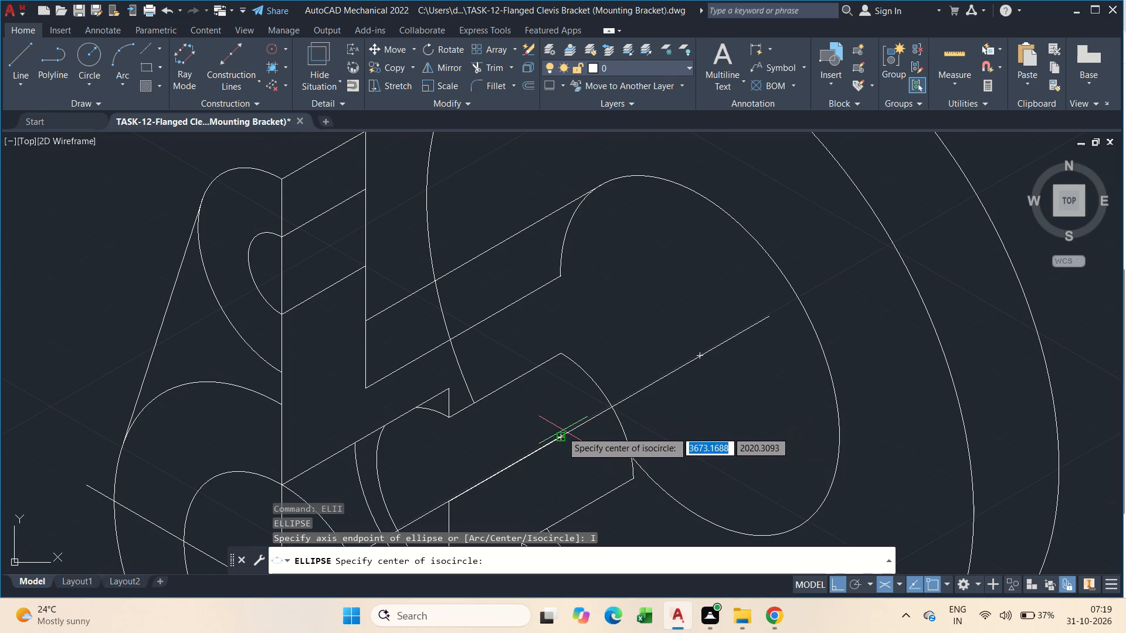
{"action": "left_click", "coordinate": [560, 437]}
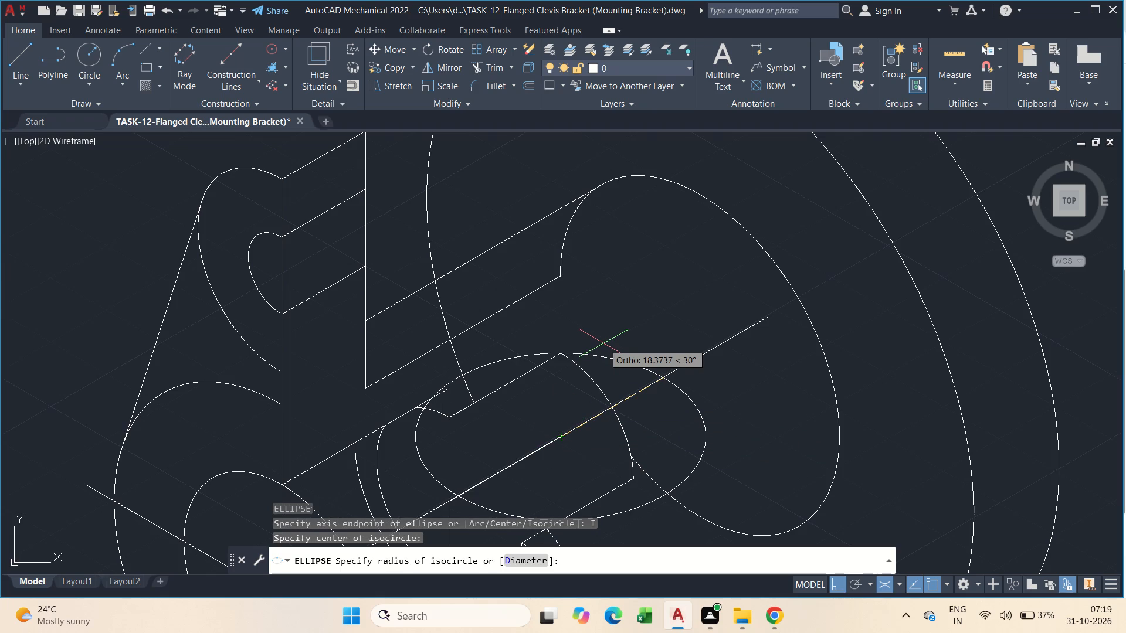
{"action": "key", "text": "F5"}
{"action": "key", "text": "F5"}
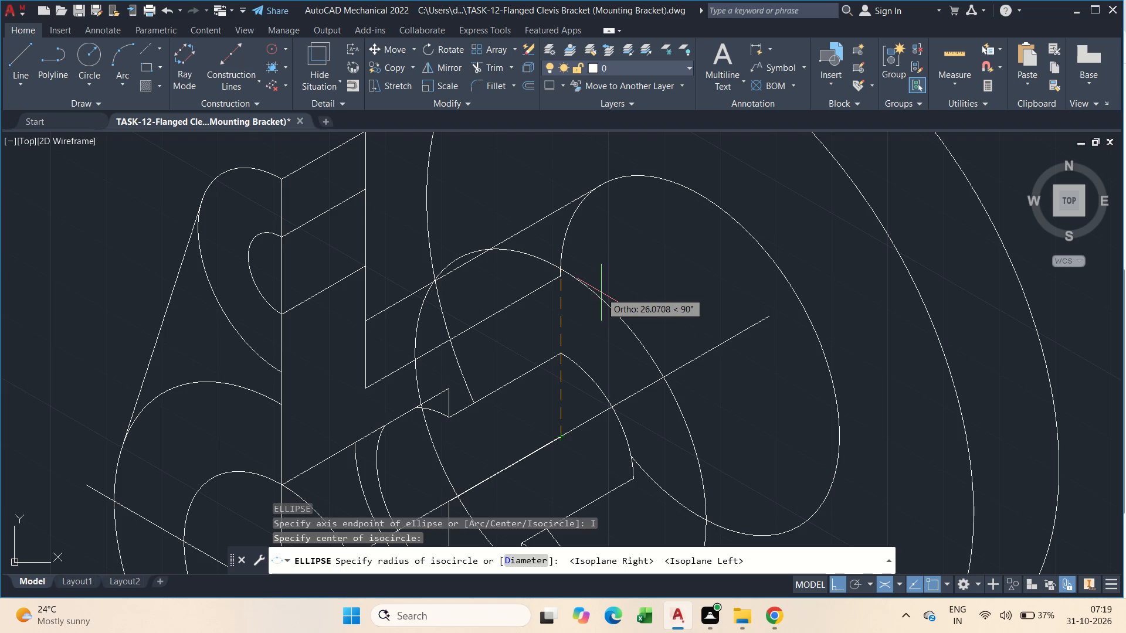
{"action": "type", "text": "d"}
{"action": "key", "text": "space"}
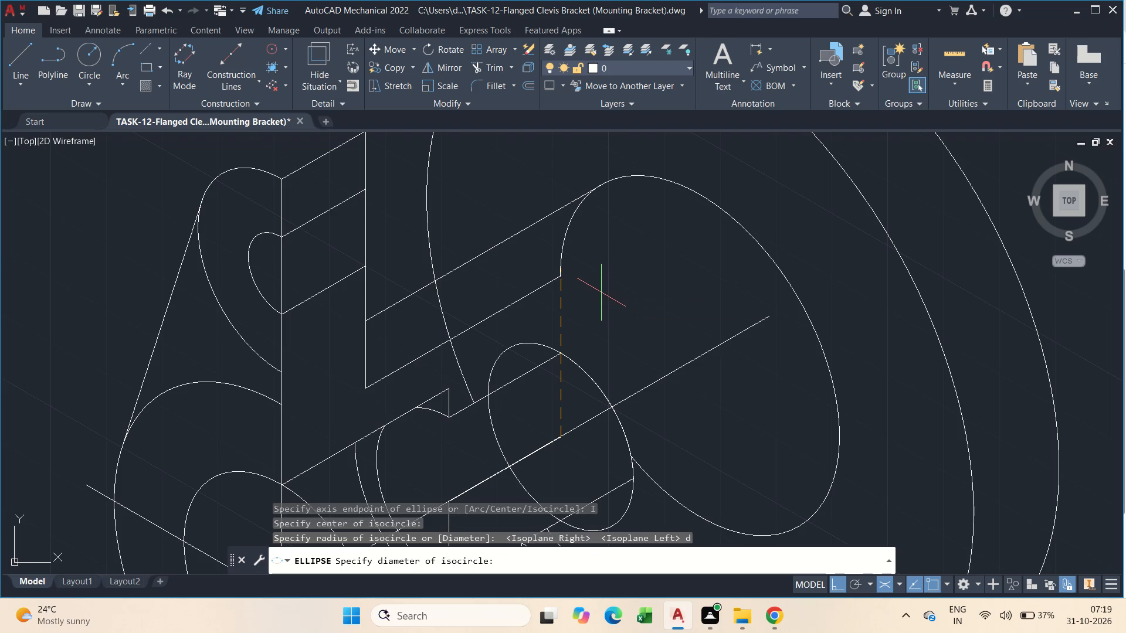
{"action": "key", "text": "3"}
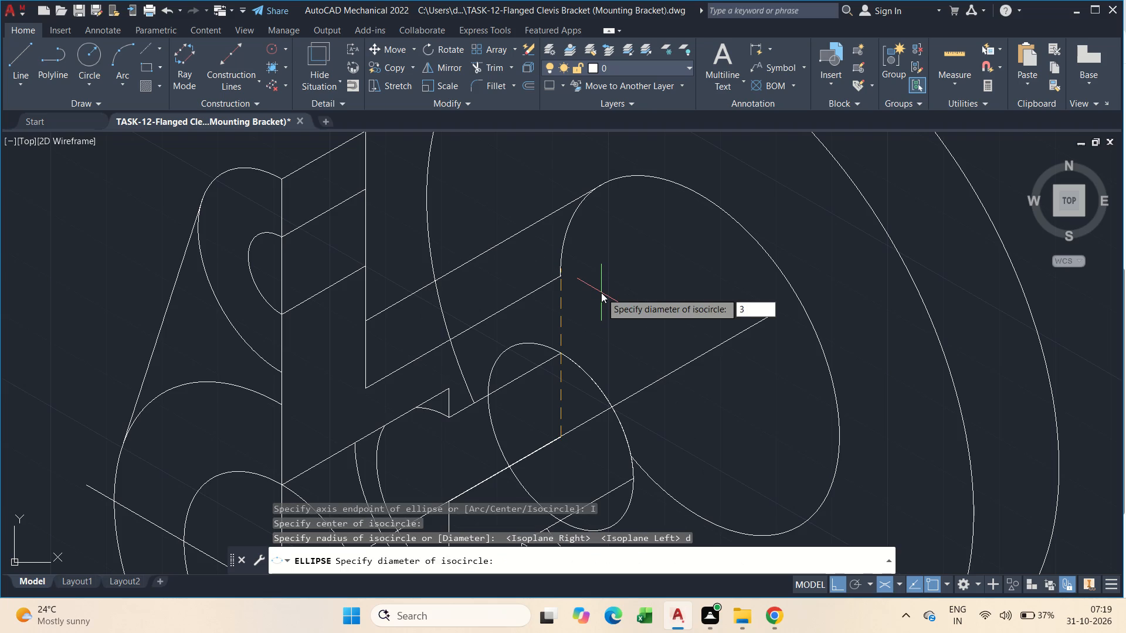
{"action": "key", "text": "BackSpace"}
{"action": "type", "text": "50"}
{"action": "key", "text": "Return"}
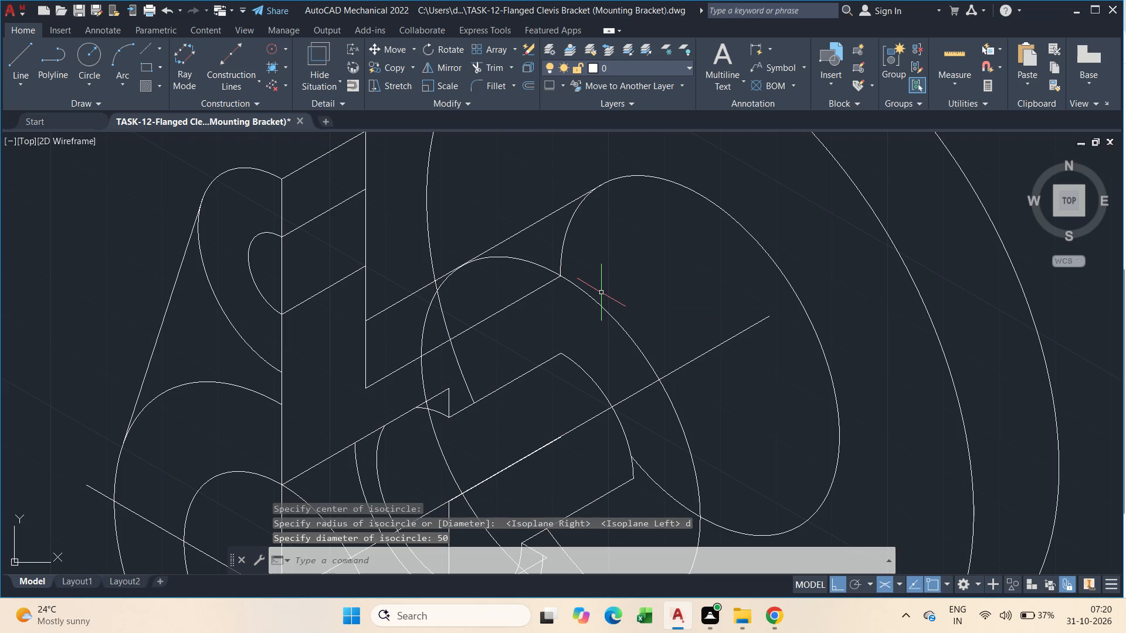
{"action": "key", "text": "Escape"}
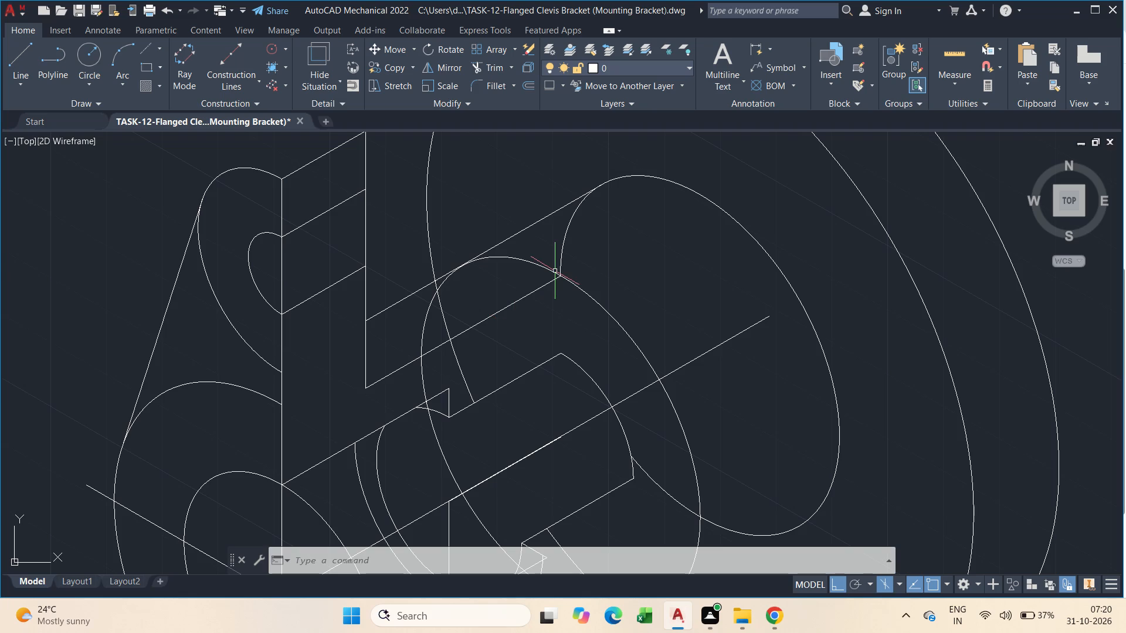
Trim the hub ellipse's short arc above the 35-unit line's end and the isocircle's upper arc from there to the flange ellipse.
{"action": "key", "text": "Escape"}
{"action": "type", "text": "tr"}
{"action": "key", "text": "space"}
{"action": "left_click_drag", "start_coordinate": [572, 258], "coordinate": [551, 256]}
{"action": "left_click_drag", "start_coordinate": [550, 256], "coordinate": [533, 269]}
{"action": "middle_click_drag", "start_coordinate": [598, 283], "coordinate": [591, 192]}
{"action": "scroll", "coordinate": [591, 192], "scroll_direction": "down", "scroll_amount": 1}
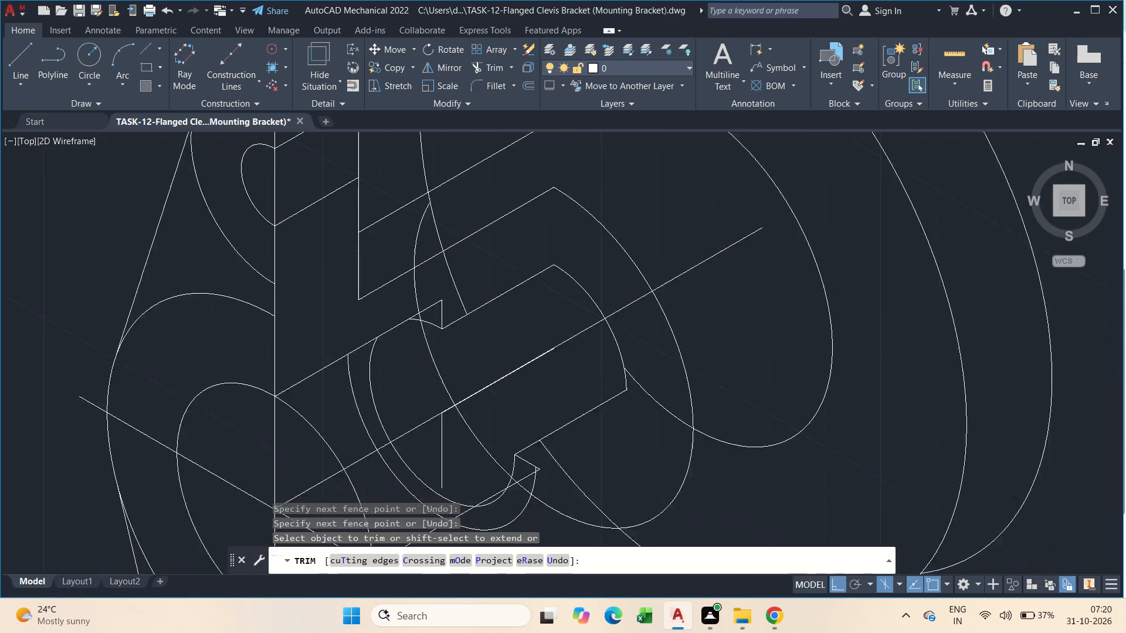
{"action": "key", "text": "Escape"}
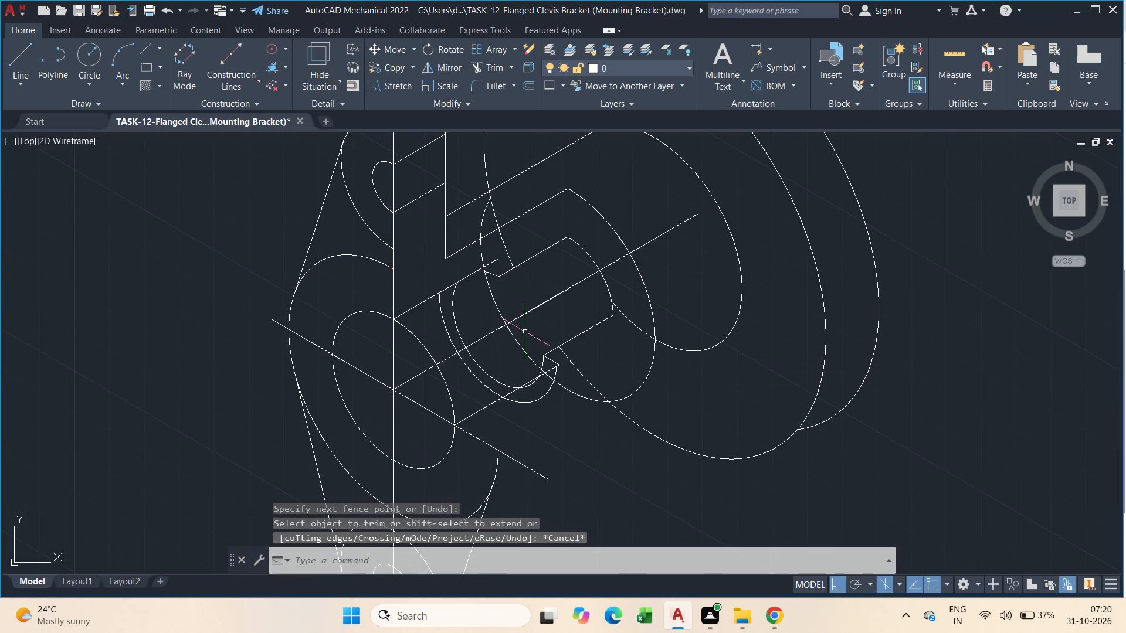
Draw a 15-unit line at 30° from where the front plate's outer arc meets its 330° centreline.
{"action": "scroll", "coordinate": [525, 328], "scroll_direction": "up", "scroll_amount": 1}
{"action": "middle_click_drag", "start_coordinate": [546, 430], "coordinate": [504, 344]}
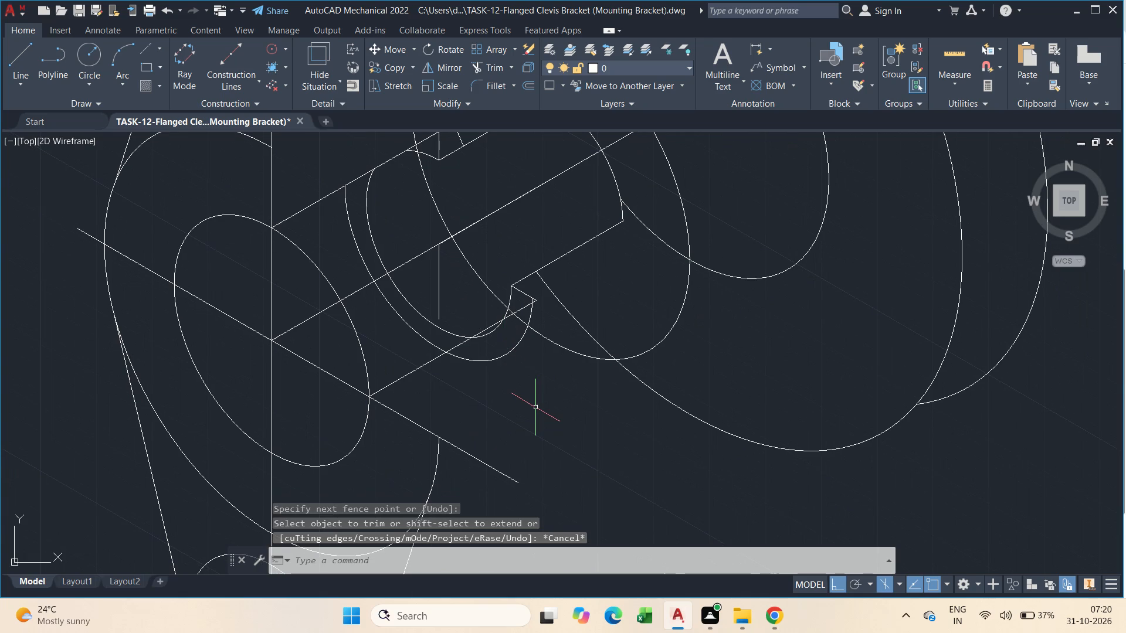
{"action": "type", "text": "l"}
{"action": "key", "text": "space"}
{"action": "scroll", "coordinate": [535, 407], "scroll_direction": "down", "scroll_amount": 2}
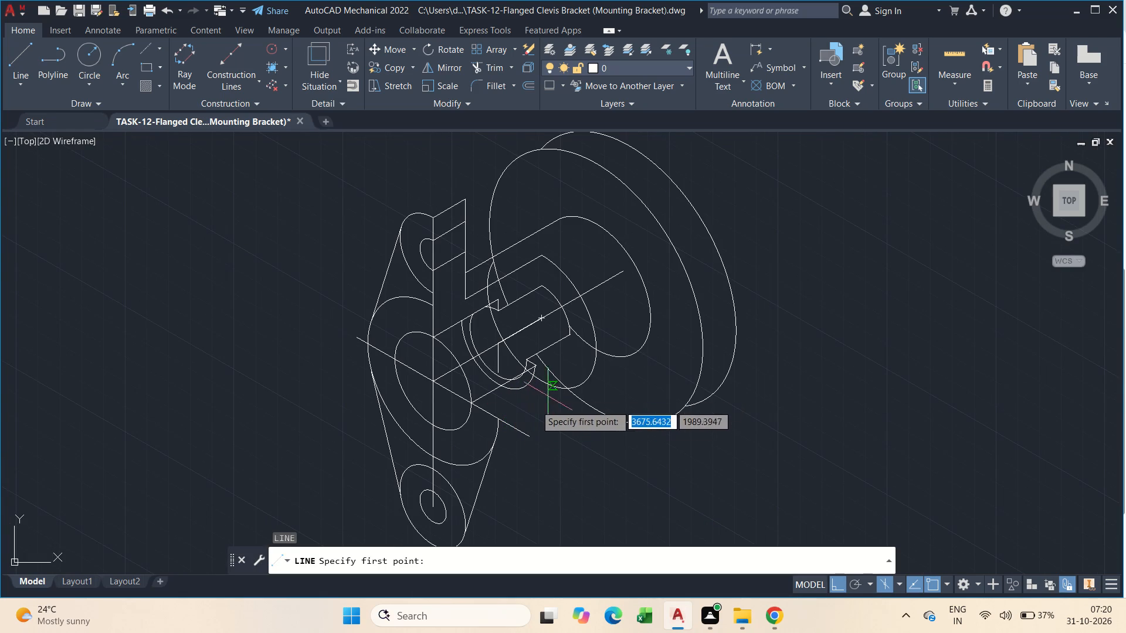
{"action": "left_click_drag", "start_coordinate": [500, 424], "coordinate": [507, 420]}
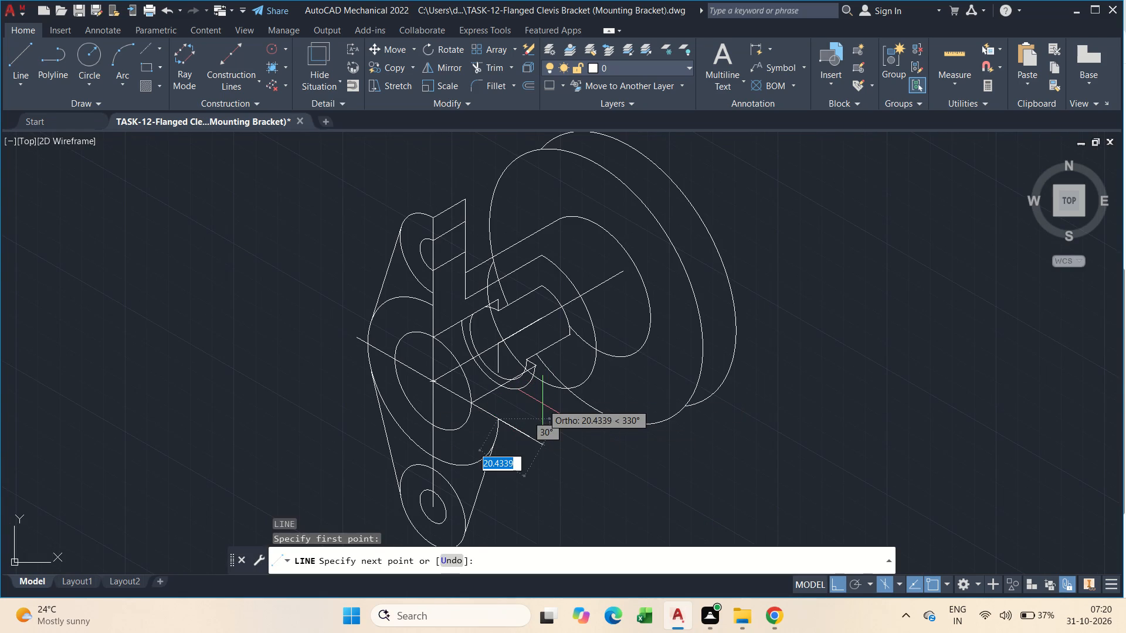
{"action": "middle_click_drag", "start_coordinate": [542, 404], "coordinate": [541, 482]}
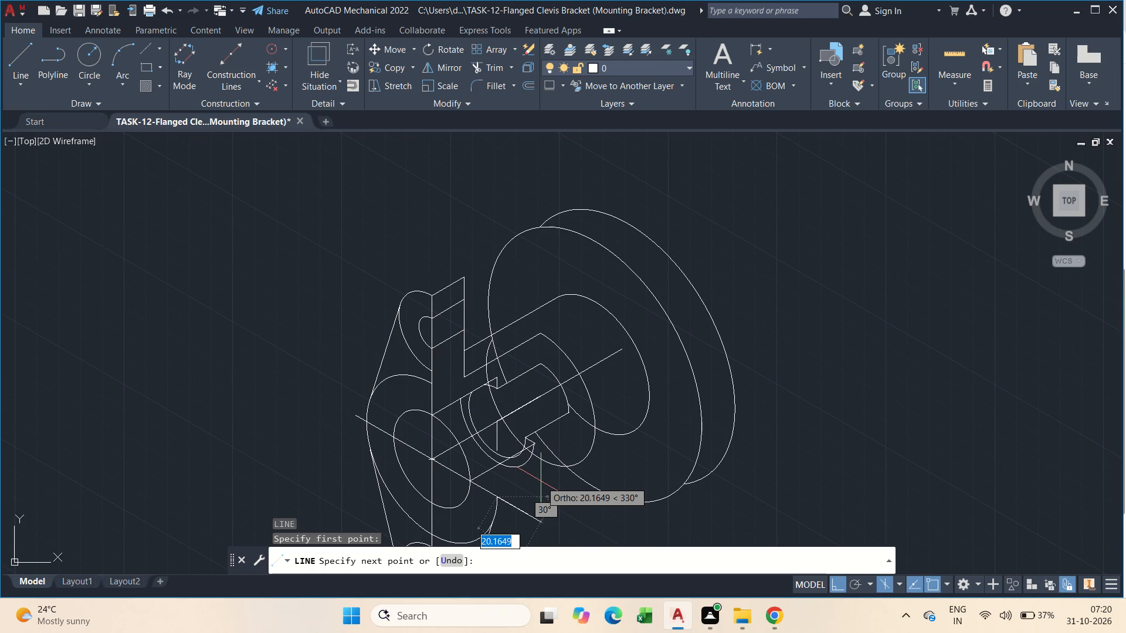
{"action": "key", "text": "F5"}
{"action": "type", "text": "15"}
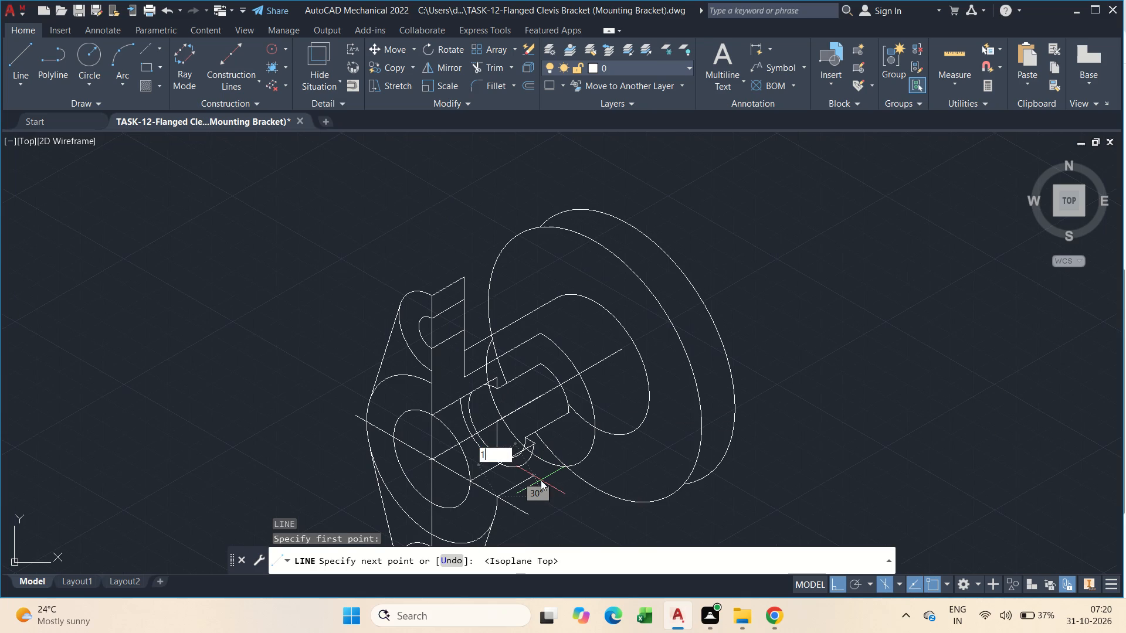
{"action": "key", "text": "Return"}
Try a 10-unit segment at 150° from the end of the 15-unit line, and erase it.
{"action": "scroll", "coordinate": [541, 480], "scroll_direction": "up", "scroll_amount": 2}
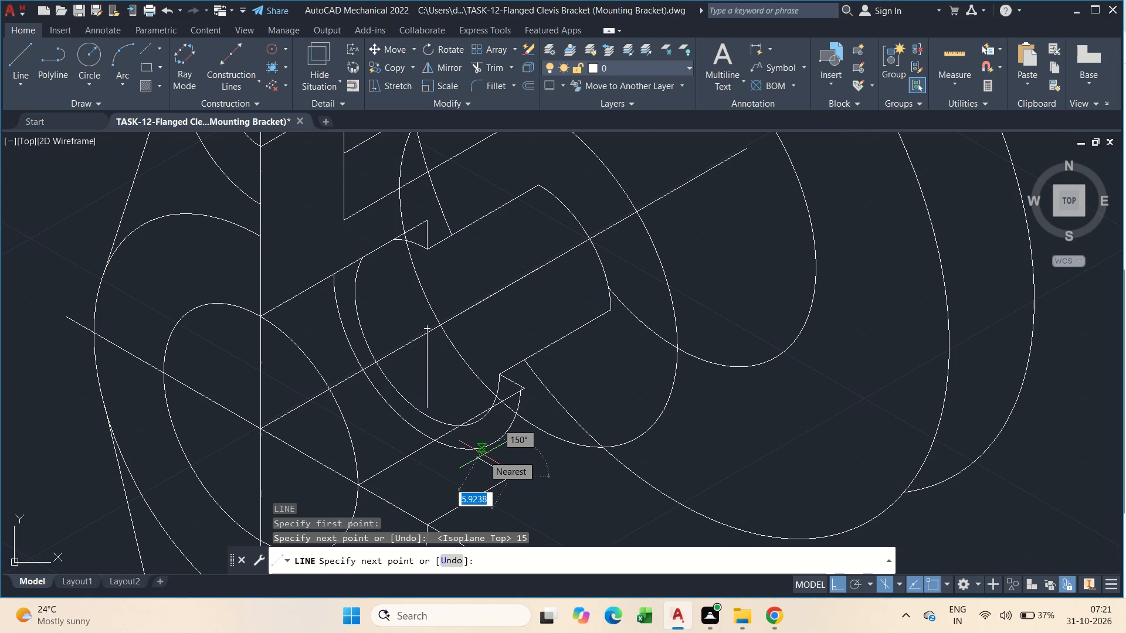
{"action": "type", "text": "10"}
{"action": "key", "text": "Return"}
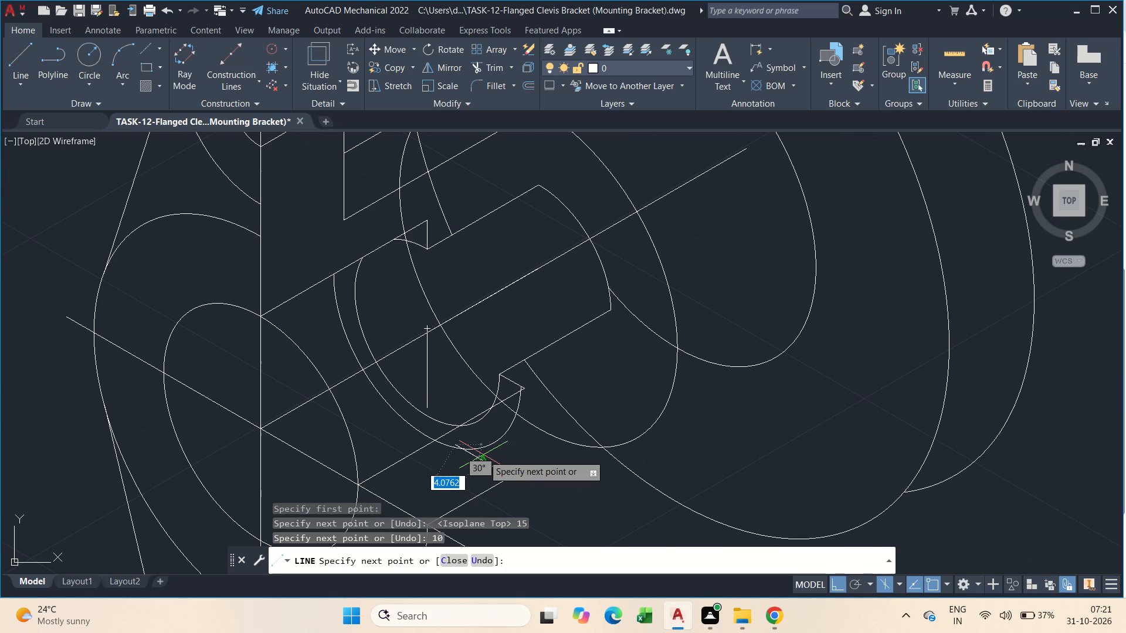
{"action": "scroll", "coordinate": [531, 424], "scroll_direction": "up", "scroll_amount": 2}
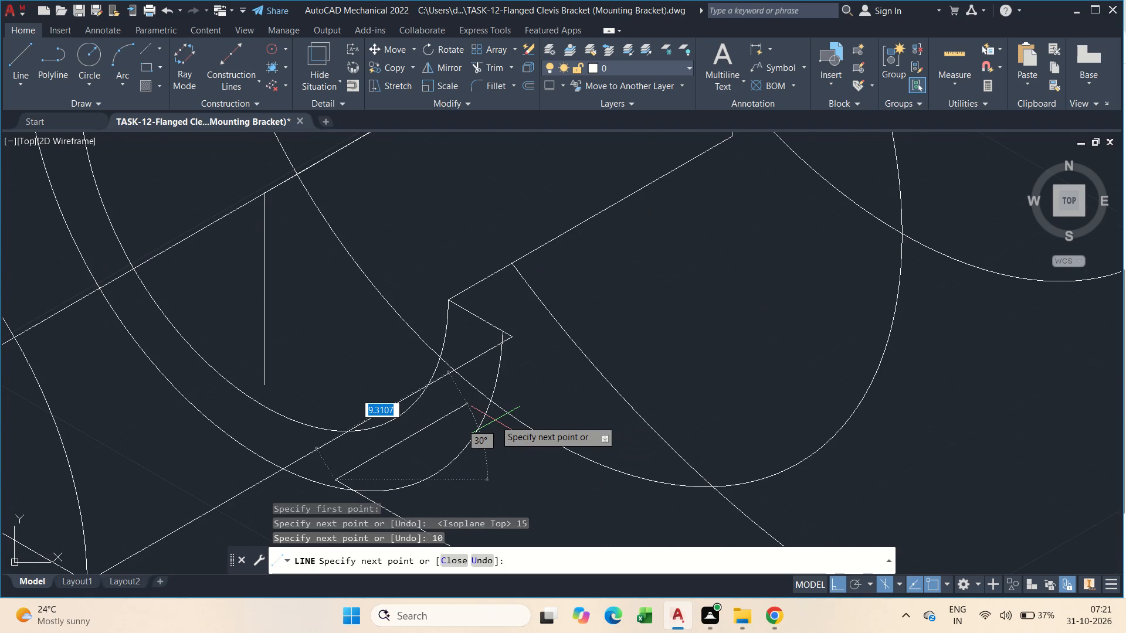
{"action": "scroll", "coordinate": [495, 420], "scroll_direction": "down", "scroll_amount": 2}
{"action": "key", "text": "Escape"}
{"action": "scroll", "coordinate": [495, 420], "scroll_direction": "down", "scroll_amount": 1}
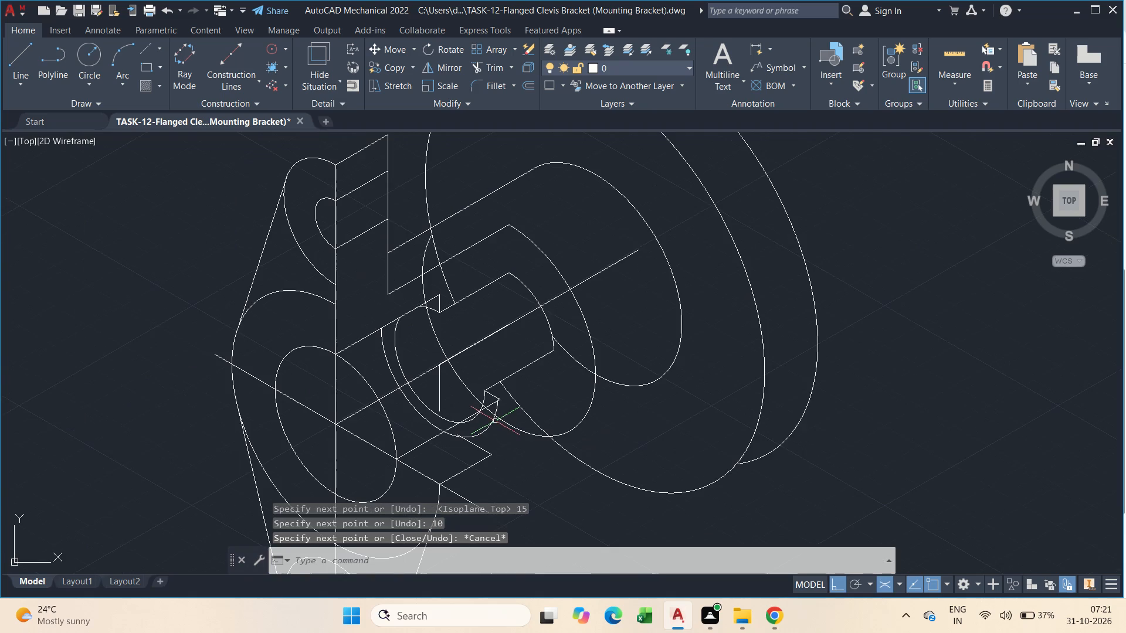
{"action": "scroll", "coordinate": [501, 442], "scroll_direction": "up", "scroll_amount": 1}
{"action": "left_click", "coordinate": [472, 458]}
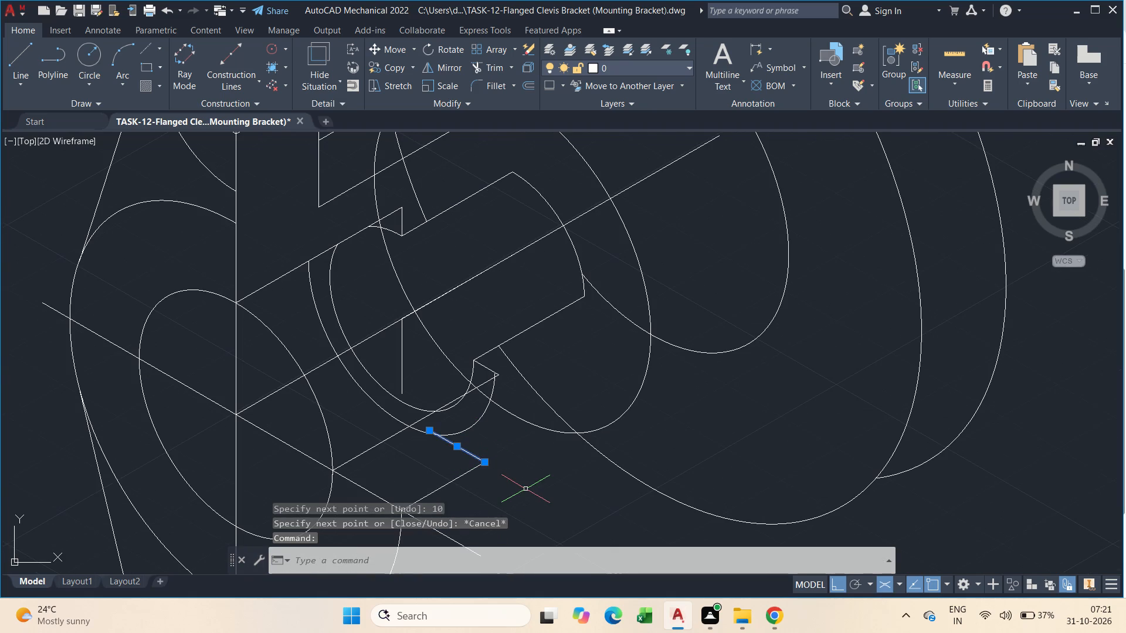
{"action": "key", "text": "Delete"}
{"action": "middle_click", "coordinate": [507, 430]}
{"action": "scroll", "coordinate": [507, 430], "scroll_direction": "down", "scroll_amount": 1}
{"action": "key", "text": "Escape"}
Trim the two concentric bore arcs where they run below the lower 30° bore edge, including the outer arc's stub inside the notch.
{"action": "scroll", "coordinate": [489, 413], "scroll_direction": "up", "scroll_amount": 2}
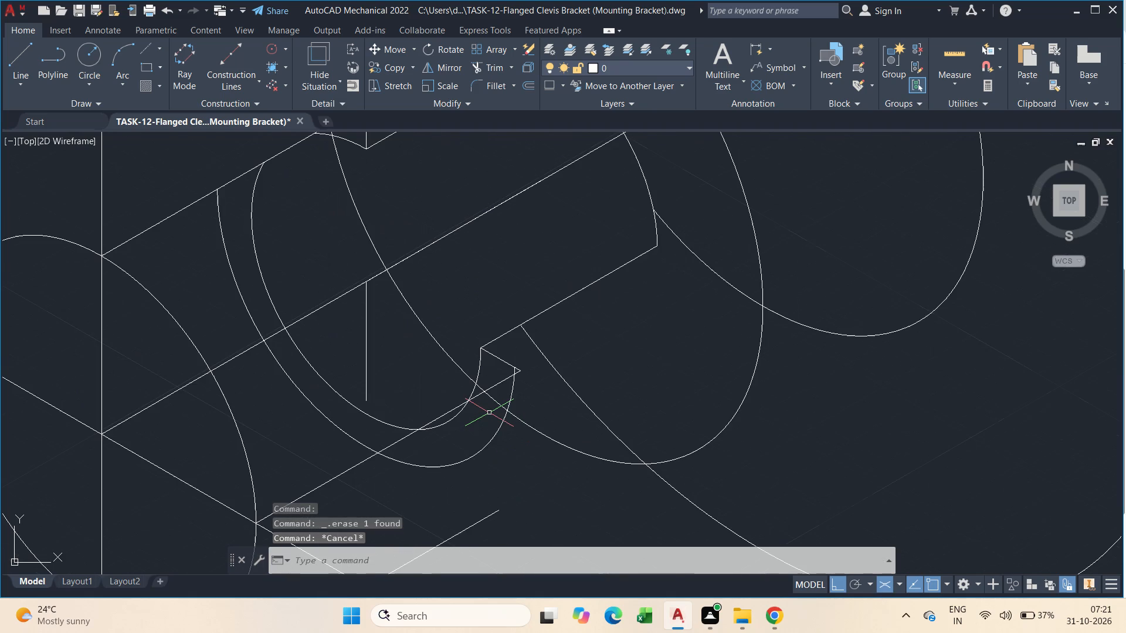
{"action": "type", "text": "tr"}
{"action": "key", "text": "space"}
{"action": "scroll", "coordinate": [486, 413], "scroll_direction": "up", "scroll_amount": 2}
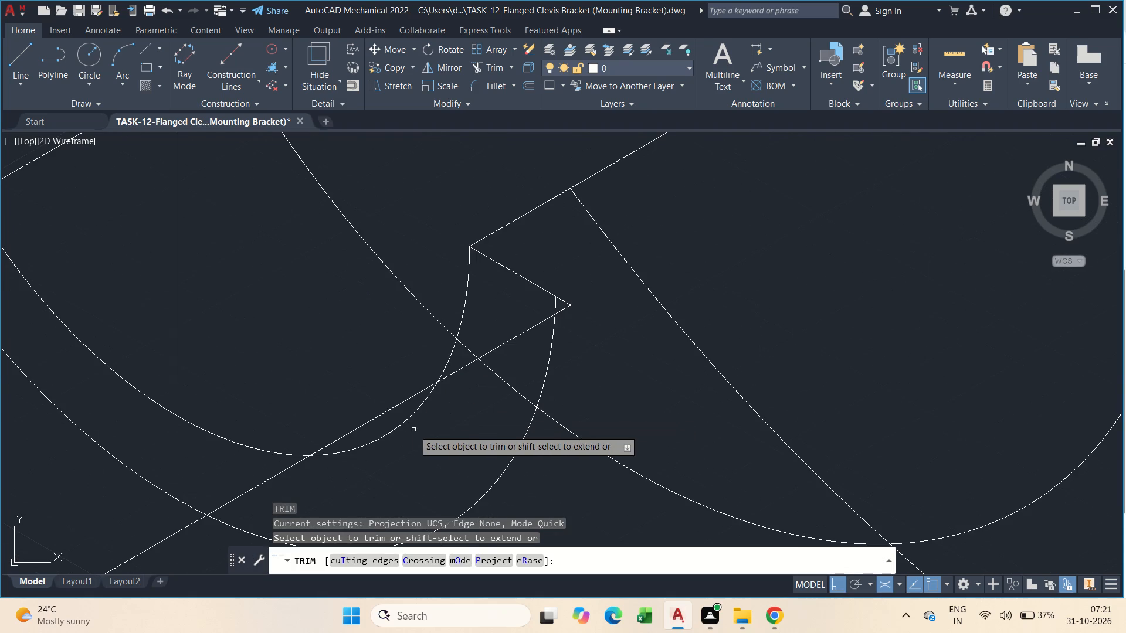
{"action": "left_click_drag", "start_coordinate": [394, 424], "coordinate": [414, 440]}
{"action": "scroll", "coordinate": [436, 435], "scroll_direction": "down", "scroll_amount": 1}
{"action": "left_click", "coordinate": [436, 435]}
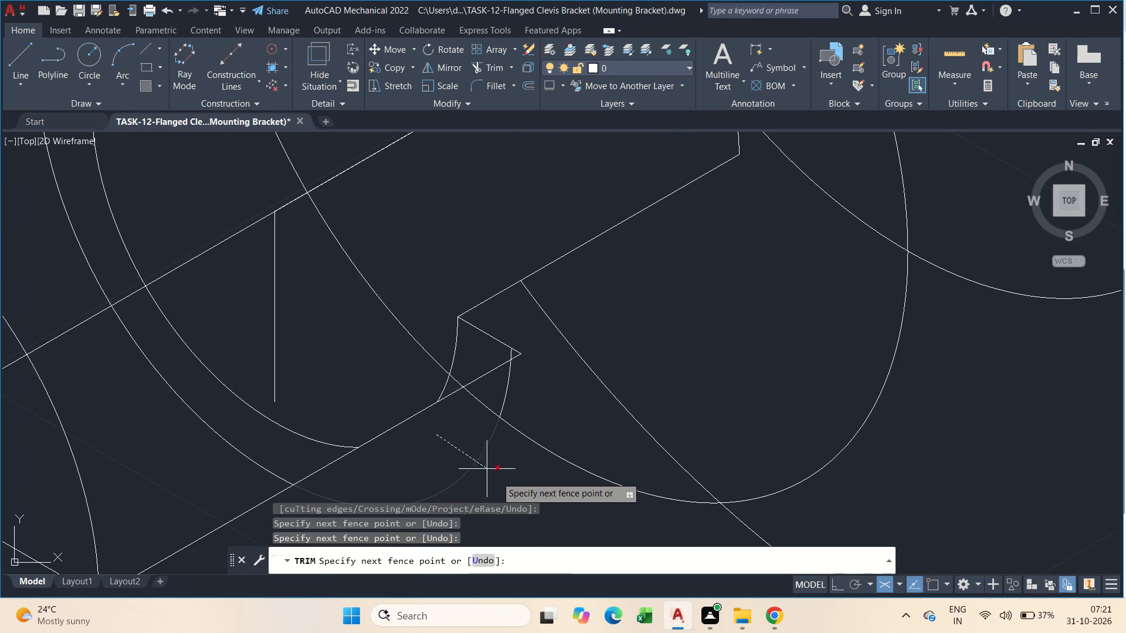
{"action": "left_click", "coordinate": [497, 477]}
{"action": "left_click_drag", "start_coordinate": [552, 375], "coordinate": [511, 383]}
{"action": "left_click", "coordinate": [500, 387]}
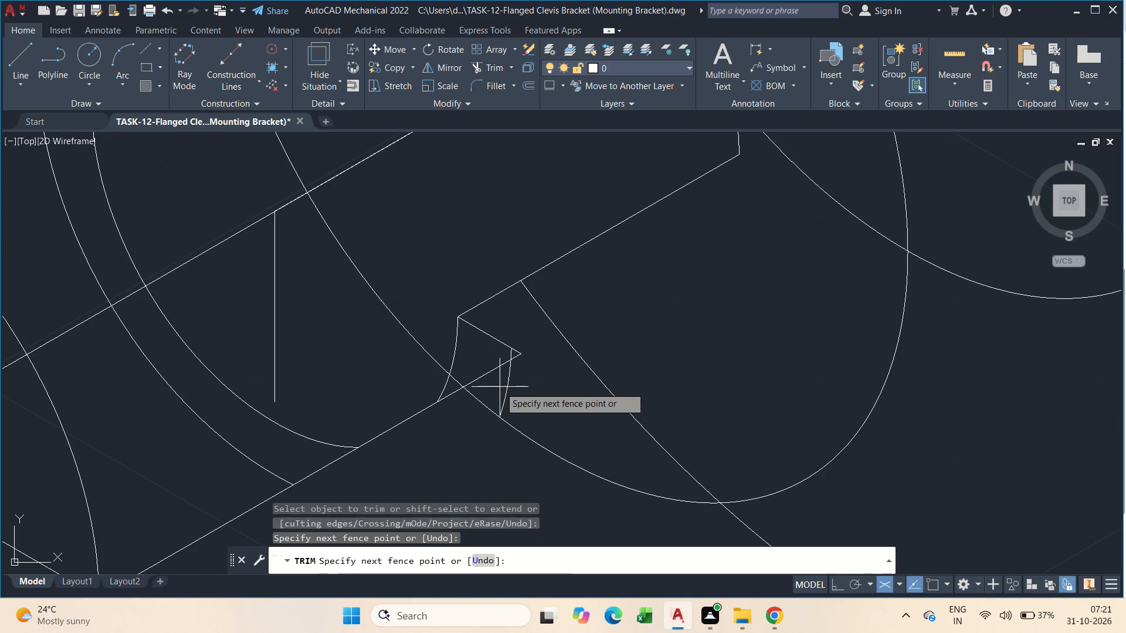
{"action": "left_click_drag", "start_coordinate": [500, 387], "coordinate": [525, 387]}
{"action": "left_click", "coordinate": [525, 380]}
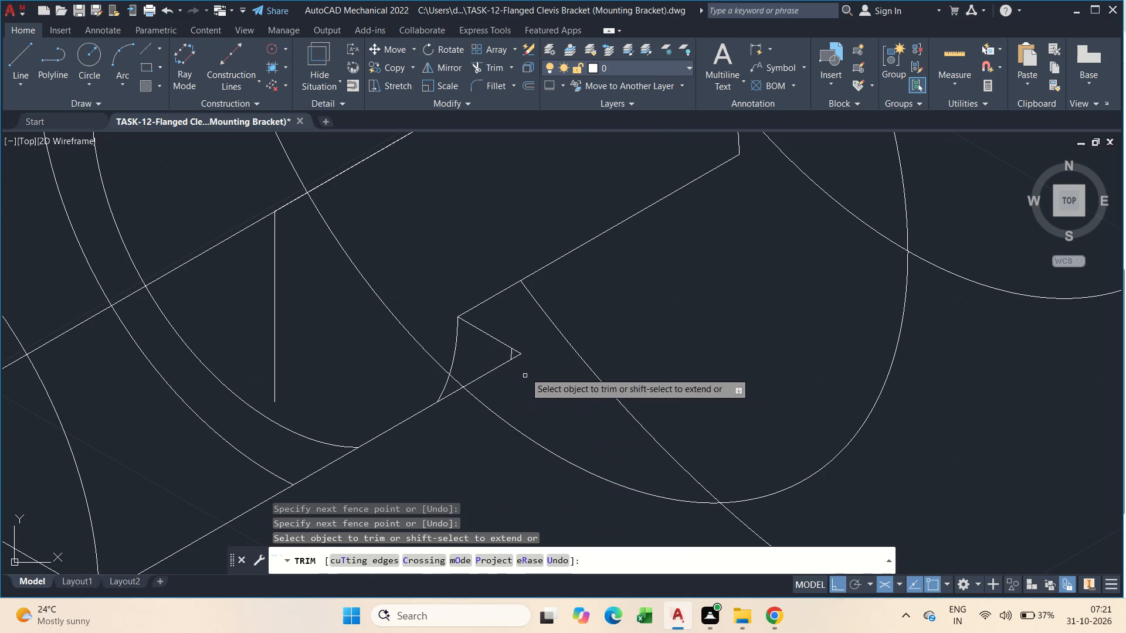
{"action": "scroll", "coordinate": [519, 355], "scroll_direction": "up", "scroll_amount": 3}
{"action": "left_click", "coordinate": [479, 365]}
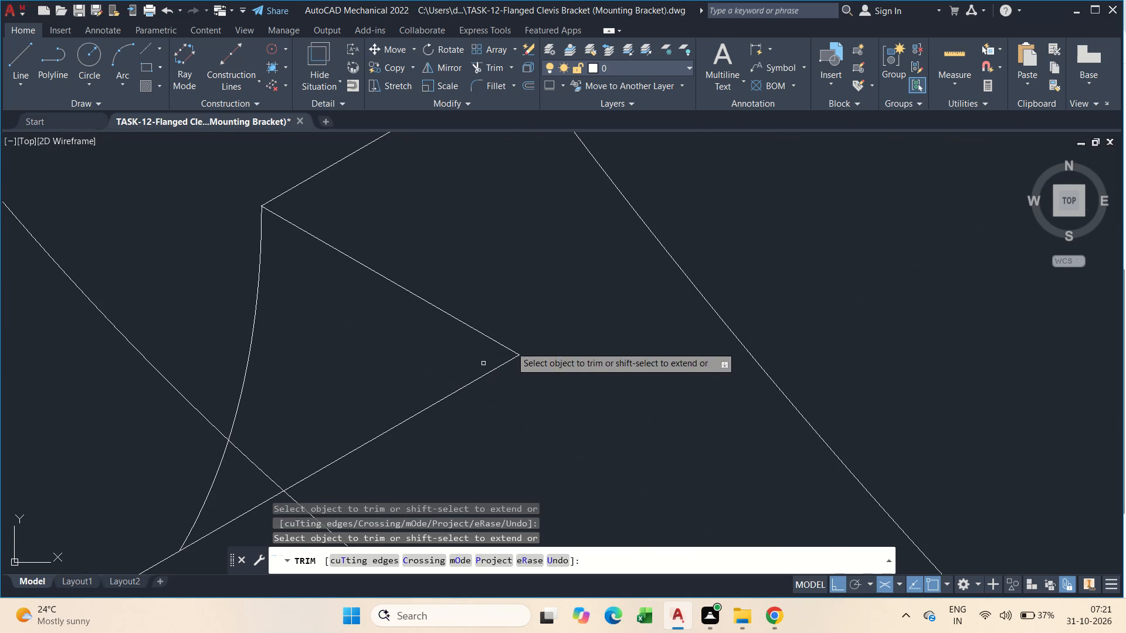
{"action": "scroll", "coordinate": [518, 341], "scroll_direction": "down", "scroll_amount": 4}
{"action": "scroll", "coordinate": [671, 318], "scroll_direction": "down", "scroll_amount": 2}
{"action": "middle_click_drag", "start_coordinate": [555, 409], "coordinate": [477, 366]}
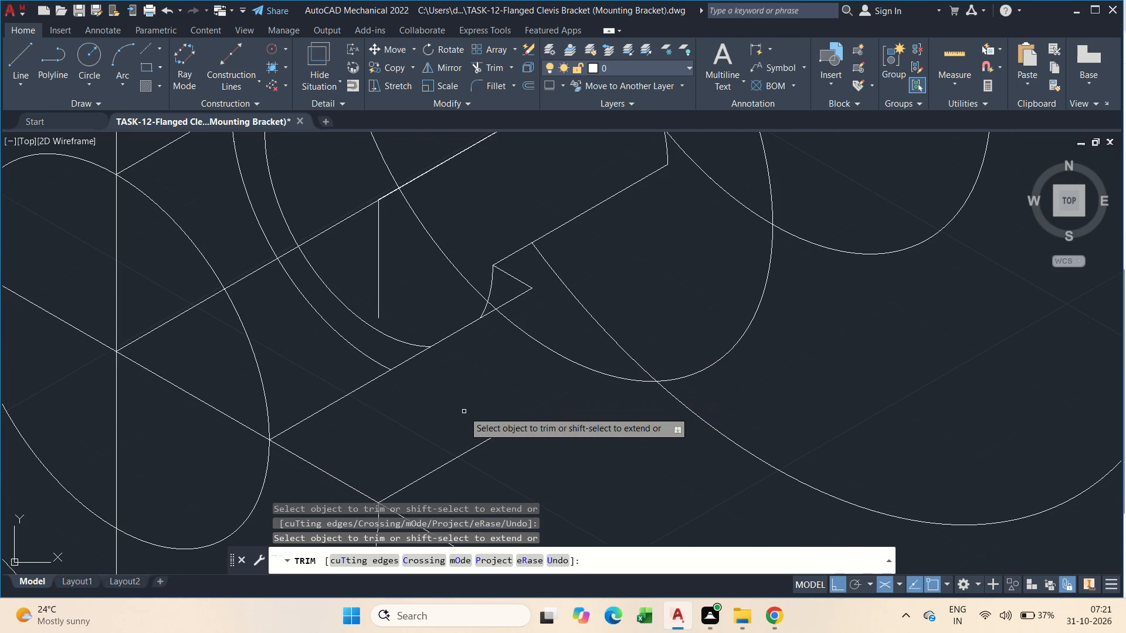
{"action": "key", "text": "Escape"}
{"action": "key", "text": "Escape"}
{"action": "key", "text": "Escape"}
{"action": "key", "text": "Escape"}
{"action": "key", "text": "Escape"}
{"action": "key", "text": "Escape"}
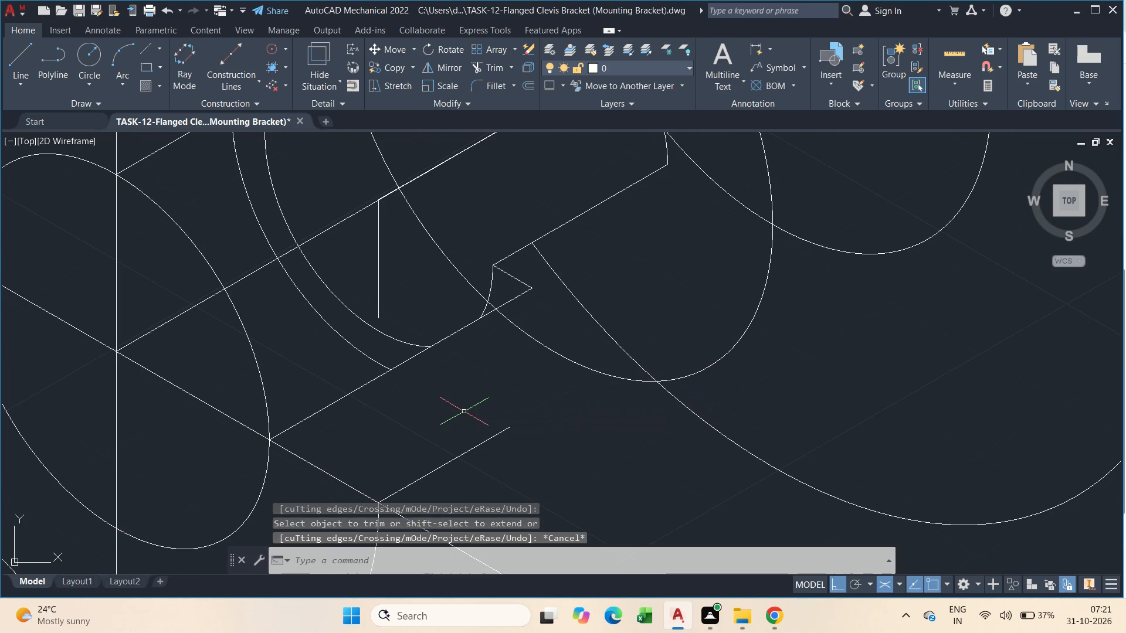
{"action": "key", "text": "Escape"}
{"action": "key", "text": "Escape"}
{"action": "key", "text": "Escape"}
{"action": "key", "text": "Escape"}
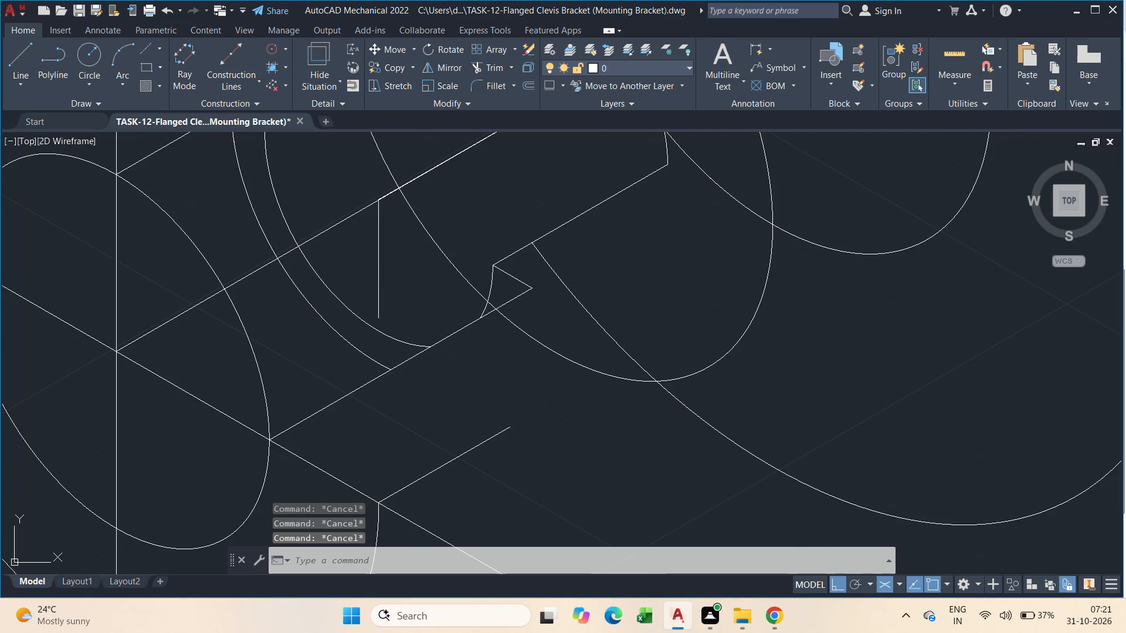
{"action": "key", "text": "Escape"}
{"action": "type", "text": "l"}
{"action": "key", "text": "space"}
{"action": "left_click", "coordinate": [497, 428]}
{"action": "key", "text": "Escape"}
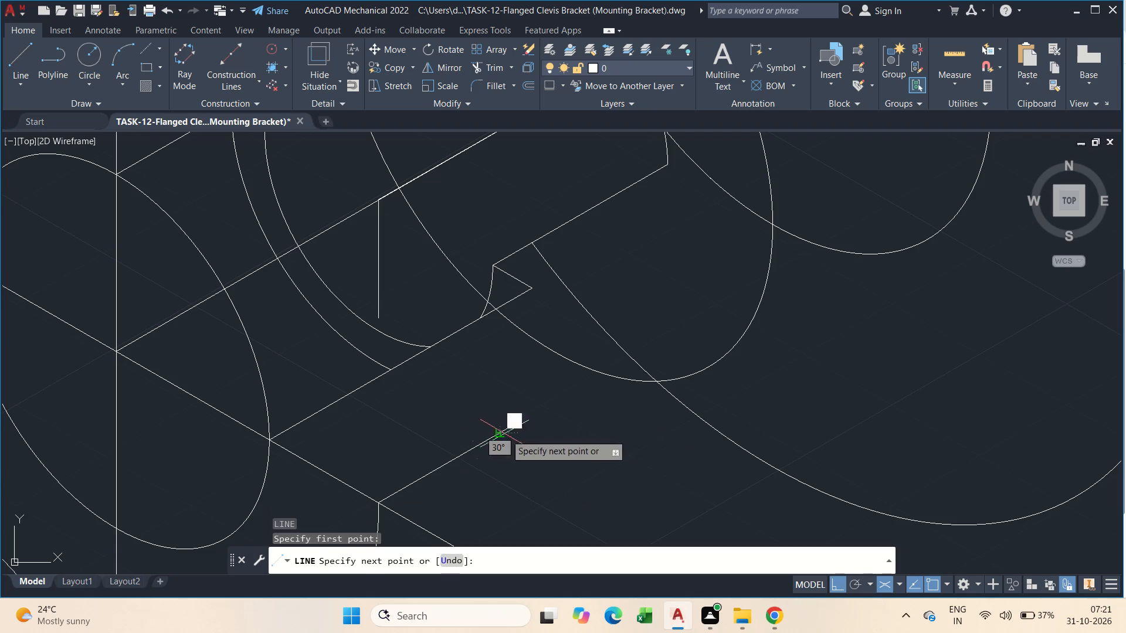
From the 15-unit line's end, draw a 5-unit line at 150°, continued by a 30° line to just past the smaller hub ellipse.
{"action": "key", "text": "l"}
{"action": "key", "text": "space"}
{"action": "left_click_drag", "start_coordinate": [508, 426], "coordinate": [507, 426]}
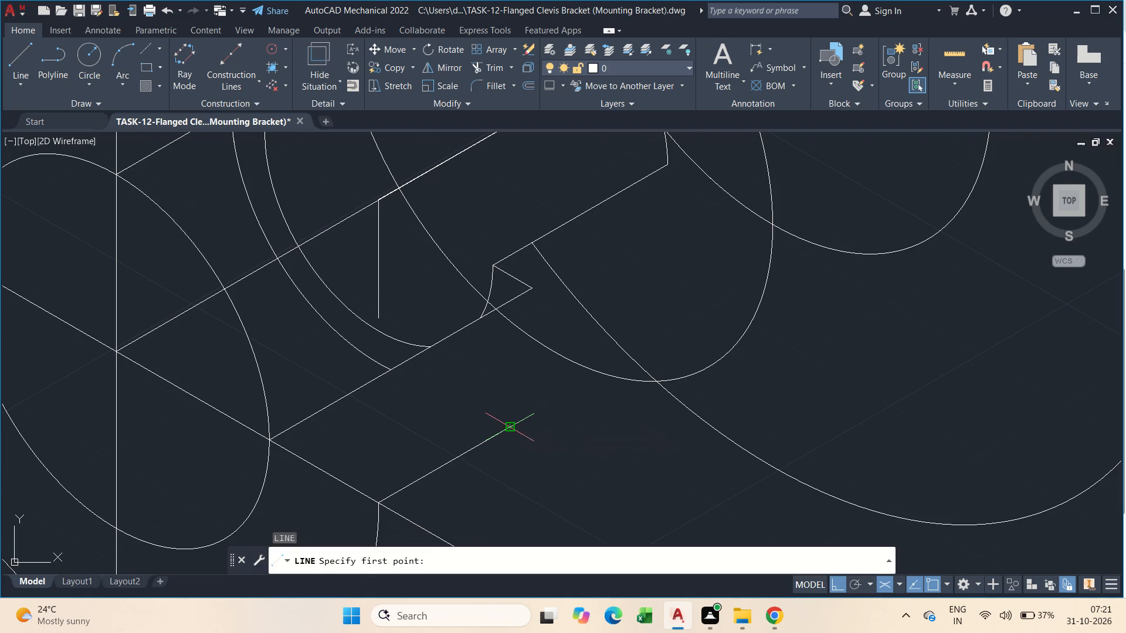
{"action": "left_click_drag", "start_coordinate": [507, 426], "coordinate": [503, 423]}
{"action": "key", "text": "5"}
{"action": "key", "text": "Return"}
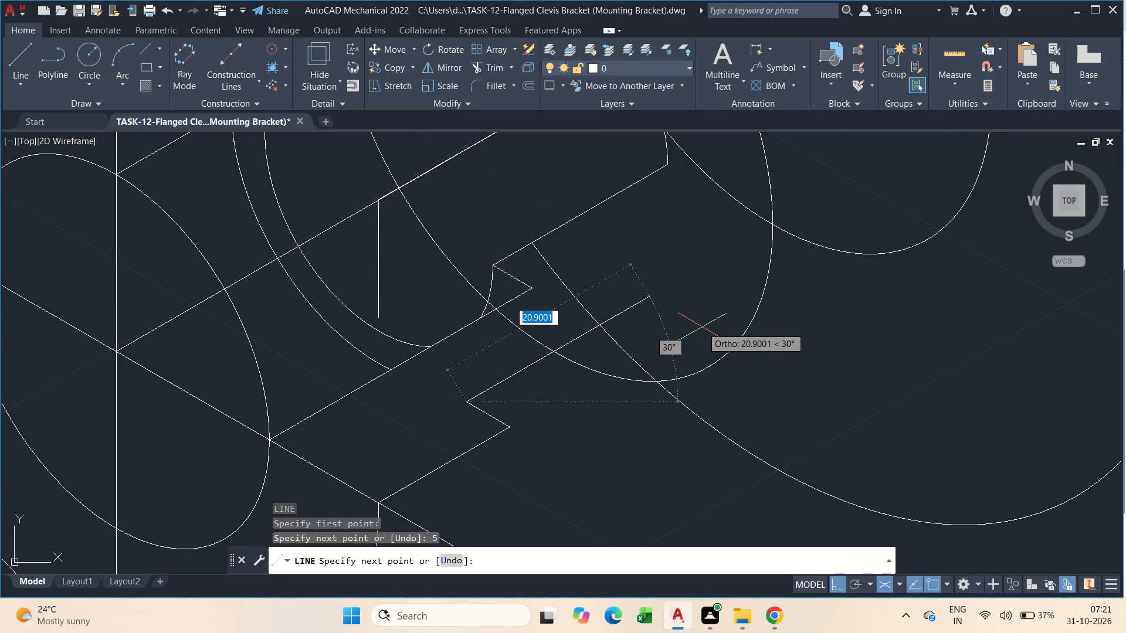
{"action": "scroll", "coordinate": [702, 327], "scroll_direction": "down", "scroll_amount": 1}
{"action": "middle_click_drag", "start_coordinate": [702, 327], "coordinate": [541, 424]}
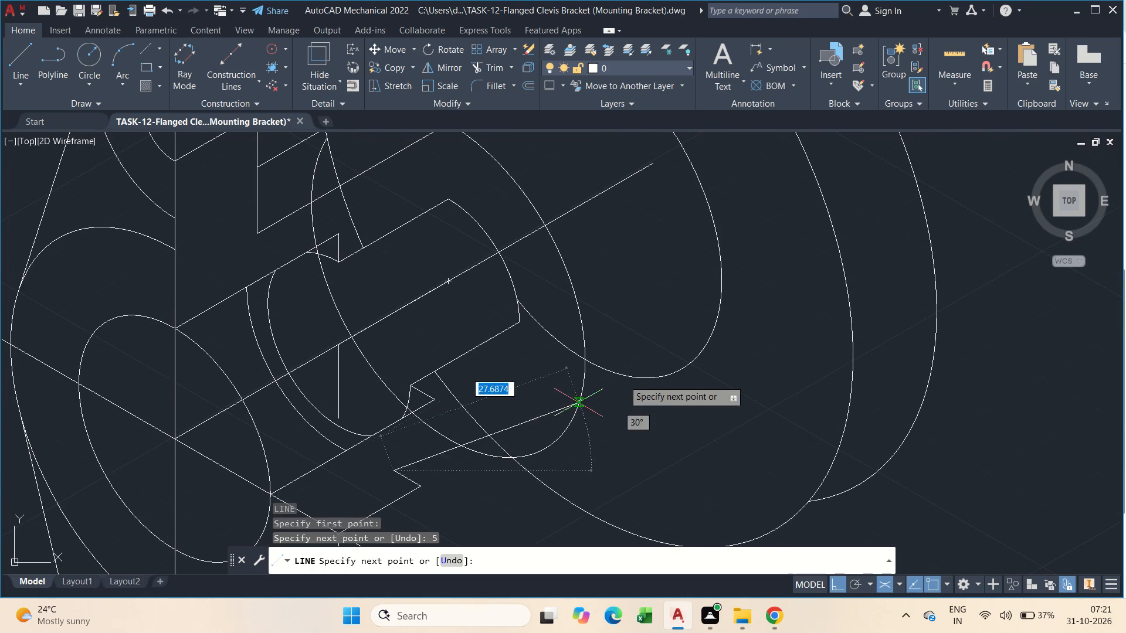
{"action": "scroll", "coordinate": [630, 352], "scroll_direction": "up", "scroll_amount": 2}
{"action": "left_click", "coordinate": [593, 356]}
{"action": "key", "text": "Escape"}
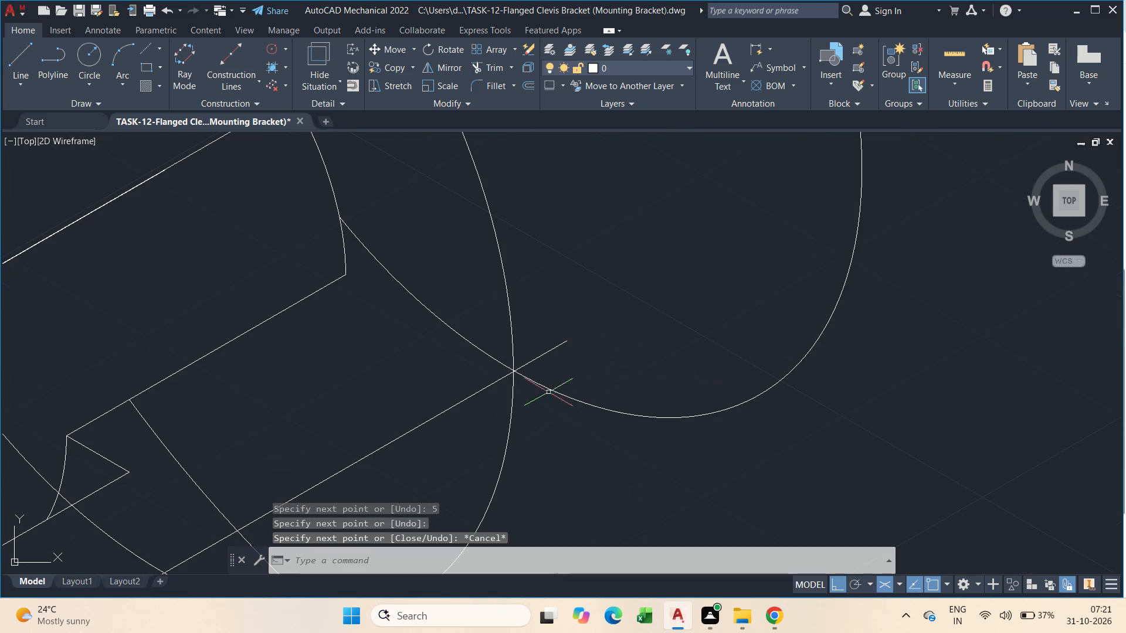
Trim the new 30° line beyond the smaller hub ellipse and erase its leftover piece.
{"action": "type", "text": "tr"}
{"action": "key", "text": "space"}
{"action": "scroll", "coordinate": [501, 388], "scroll_direction": "up", "scroll_amount": 6}
{"action": "scroll", "coordinate": [575, 309], "scroll_direction": "up", "scroll_amount": 2}
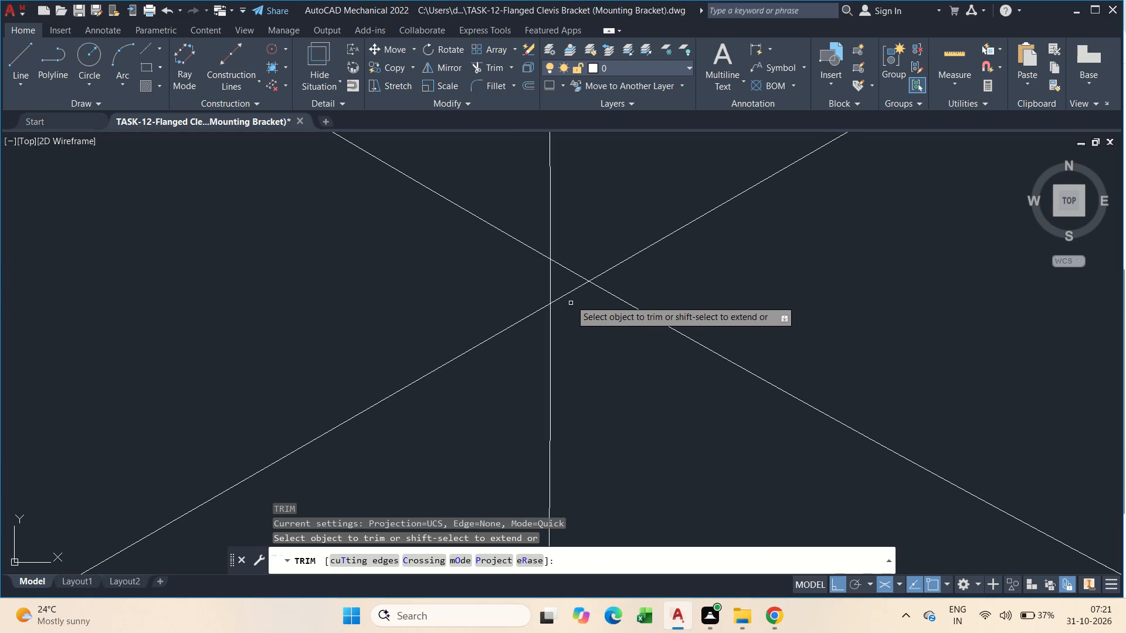
{"action": "left_click_drag", "start_coordinate": [570, 285], "coordinate": [580, 326]}
{"action": "scroll", "coordinate": [581, 326], "scroll_direction": "down", "scroll_amount": 3}
{"action": "key", "text": "Escape"}
{"action": "left_click_drag", "start_coordinate": [626, 309], "coordinate": [623, 304]}
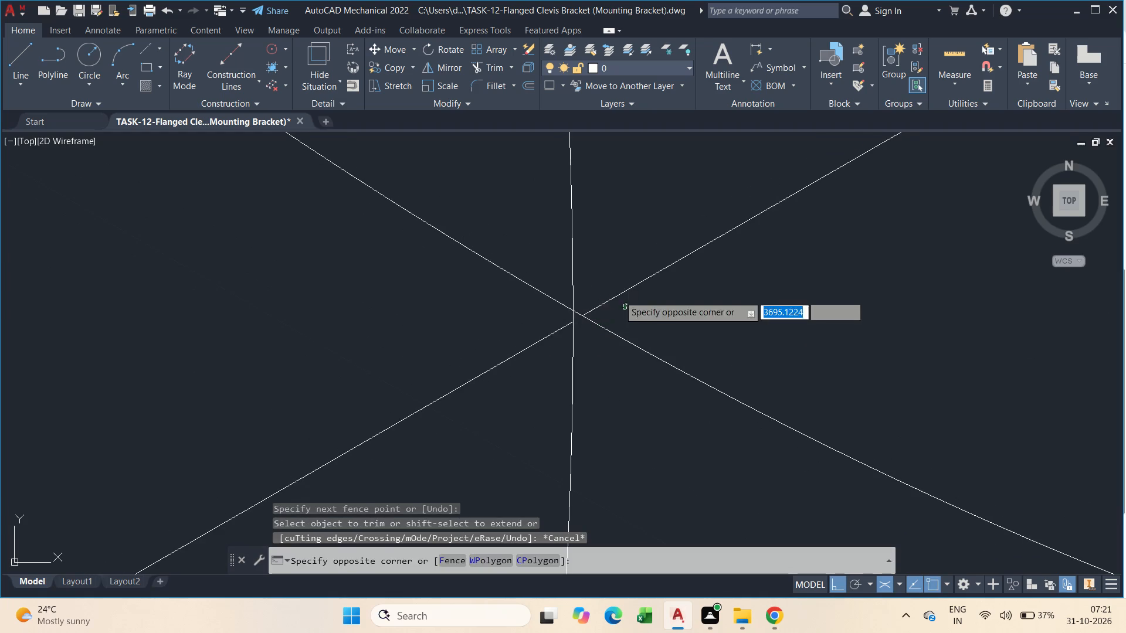
{"action": "left_click", "coordinate": [612, 285]}
{"action": "key", "text": "Delete"}
{"action": "scroll", "coordinate": [612, 285], "scroll_direction": "down", "scroll_amount": 8}
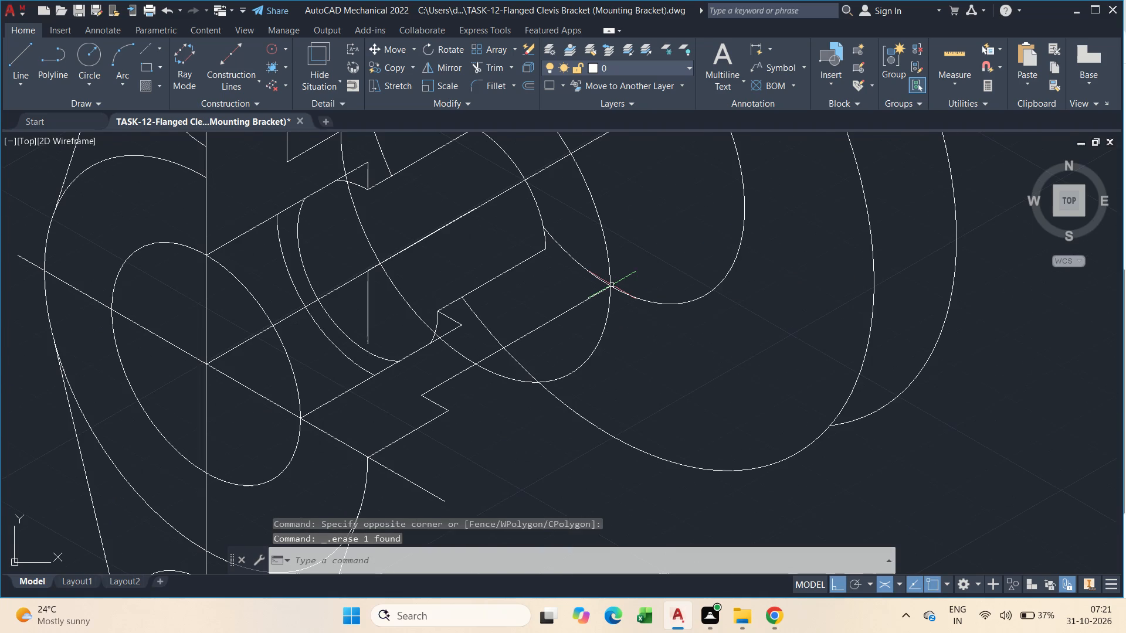
Trim the larger hub ellipse's arc between the bore's end arc and the end of the new 30° line.
{"action": "key", "text": "Escape"}
{"action": "type", "text": "tr"}
{"action": "key", "text": "space"}
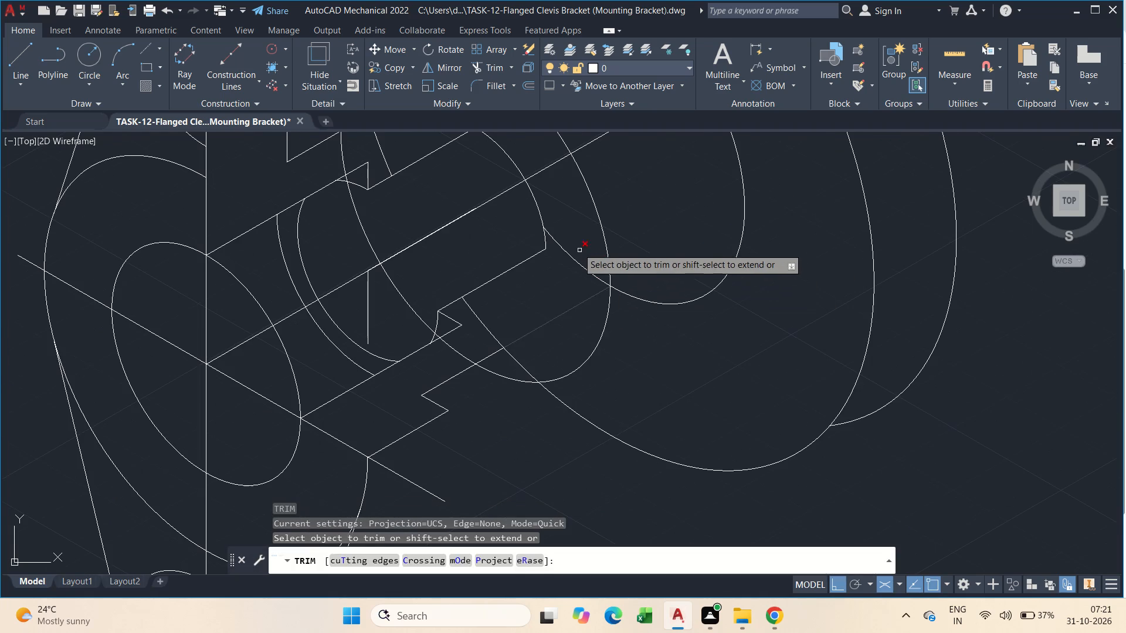
{"action": "left_click_drag", "start_coordinate": [574, 242], "coordinate": [565, 276]}
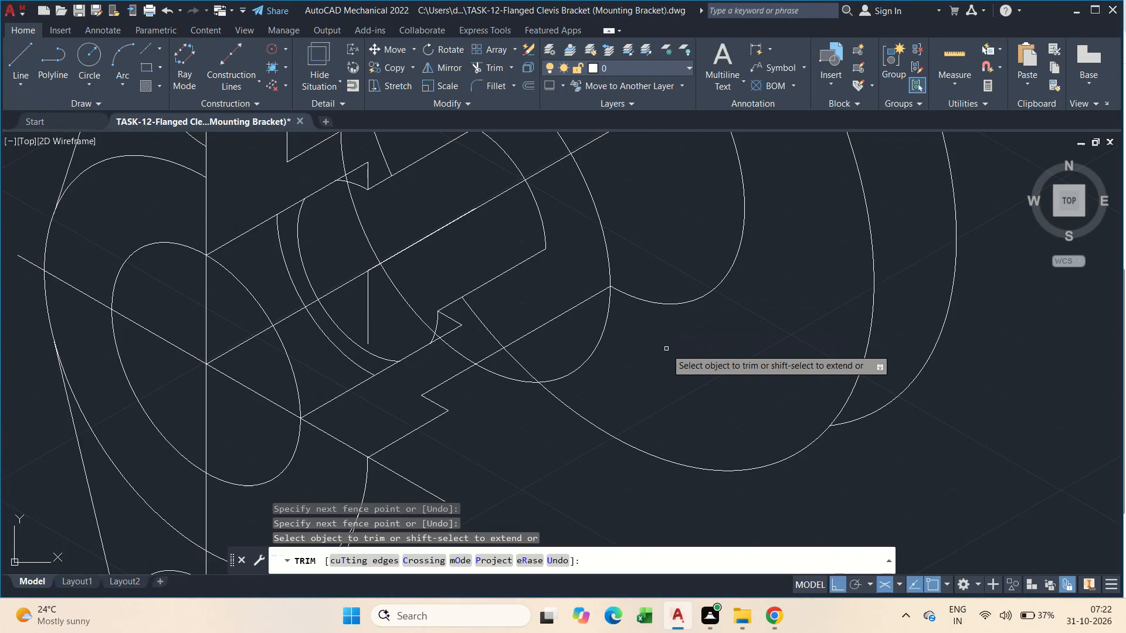
{"action": "key", "text": "Escape"}
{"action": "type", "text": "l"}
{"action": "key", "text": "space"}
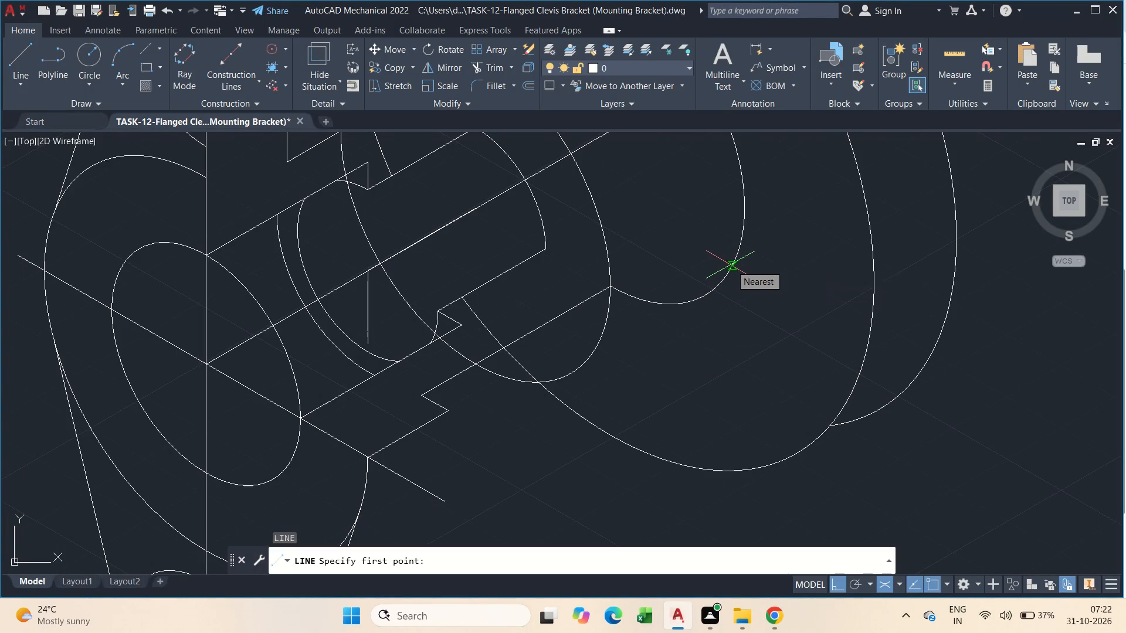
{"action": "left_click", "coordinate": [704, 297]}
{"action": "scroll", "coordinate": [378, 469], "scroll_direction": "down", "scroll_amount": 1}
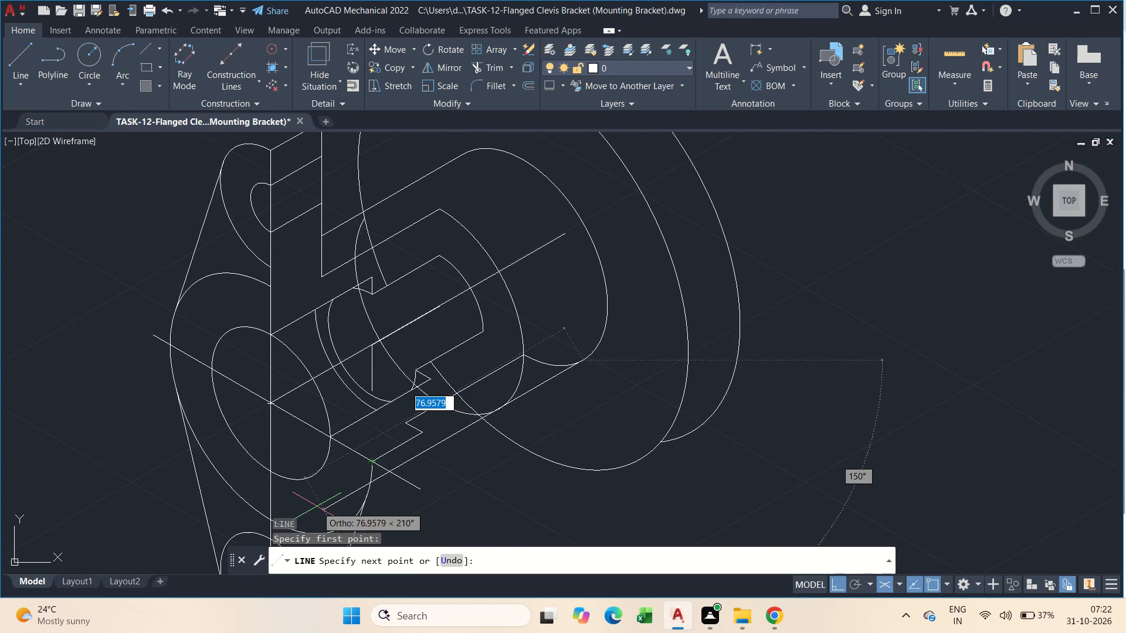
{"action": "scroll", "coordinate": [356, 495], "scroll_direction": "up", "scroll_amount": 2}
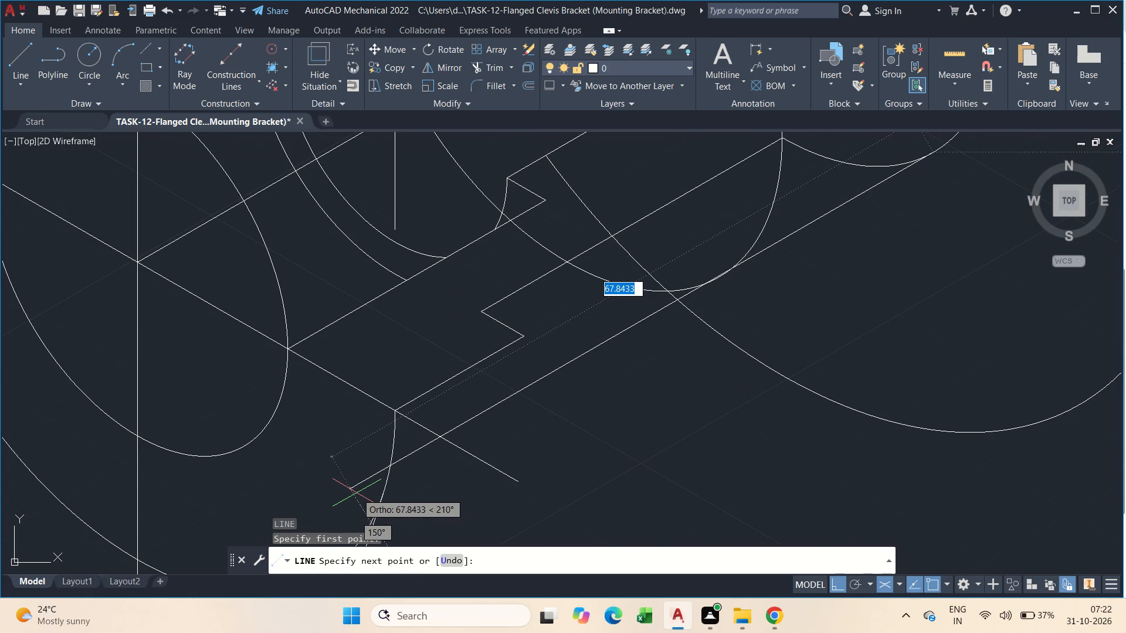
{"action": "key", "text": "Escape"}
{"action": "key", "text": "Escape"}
Draw a line about 144 units long at 210° from the rear hub ellipse's lower right edge past the lower front lug.
{"action": "scroll", "coordinate": [613, 383], "scroll_direction": "down", "scroll_amount": 3}
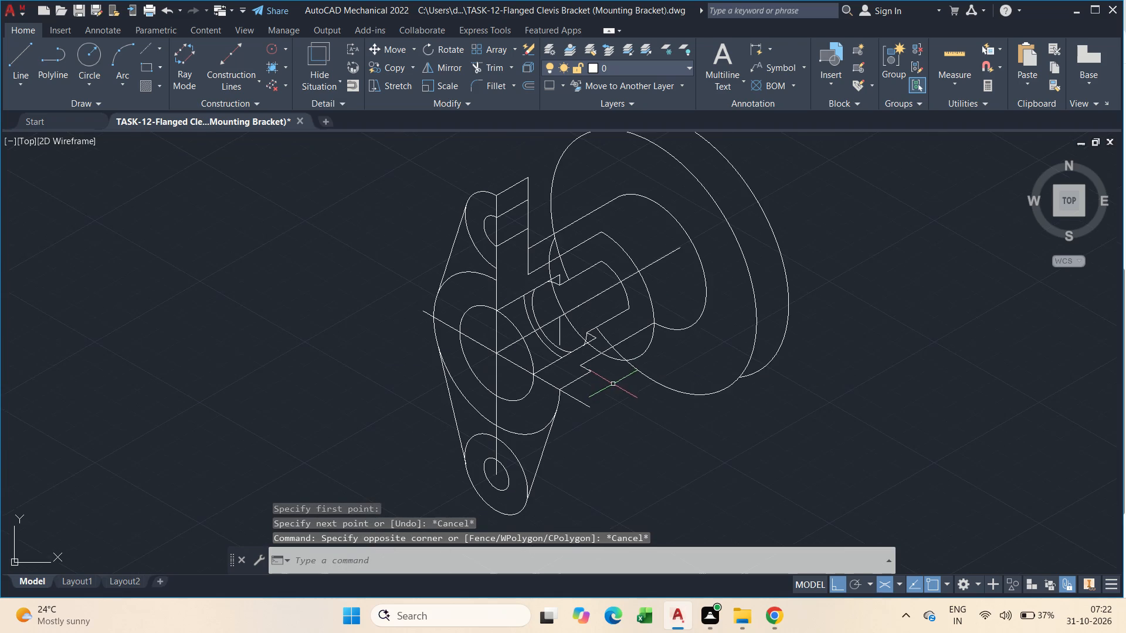
{"action": "middle_click_drag", "start_coordinate": [620, 393], "coordinate": [606, 386]}
{"action": "key", "text": "l"}
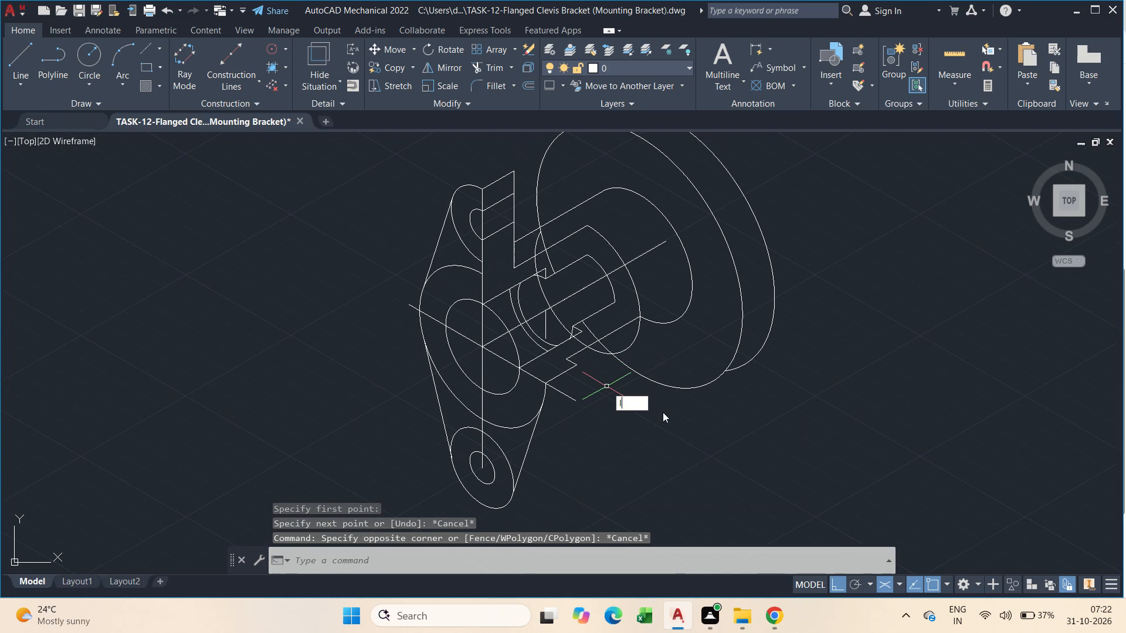
{"action": "left_click", "coordinate": [665, 417]}
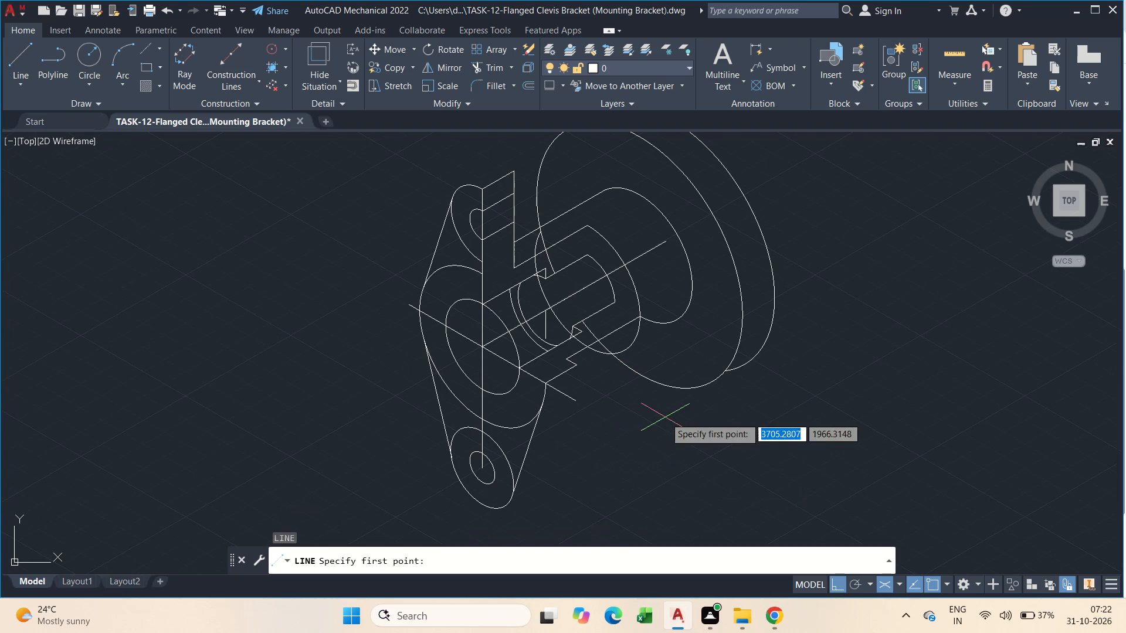
{"action": "left_click", "coordinate": [673, 325]}
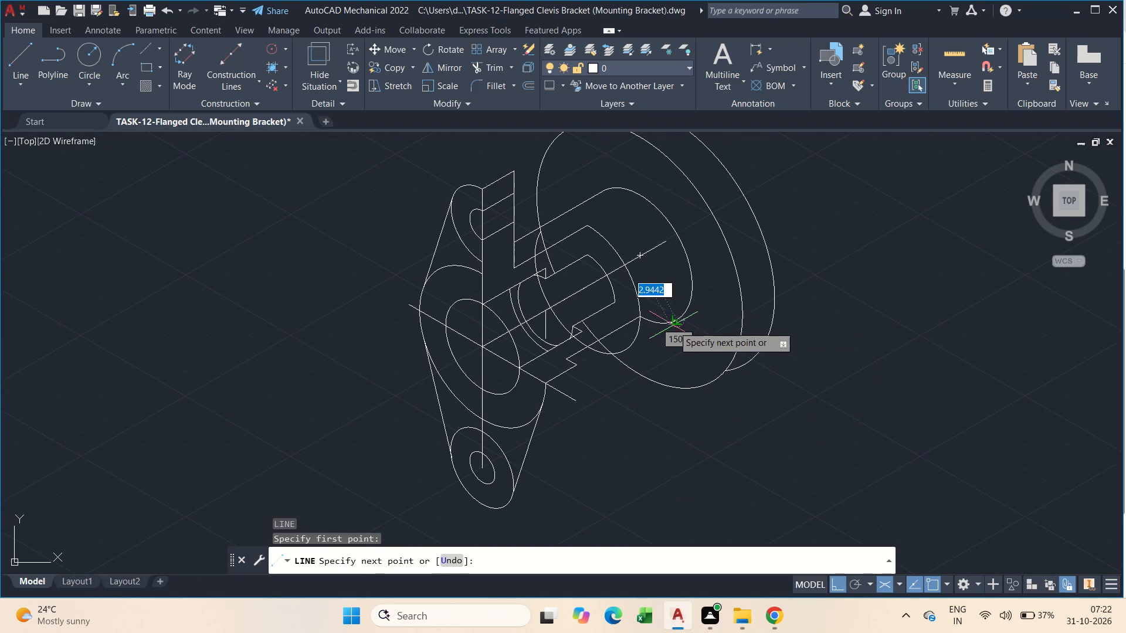
{"action": "scroll", "coordinate": [411, 515], "scroll_direction": "up", "scroll_amount": 1}
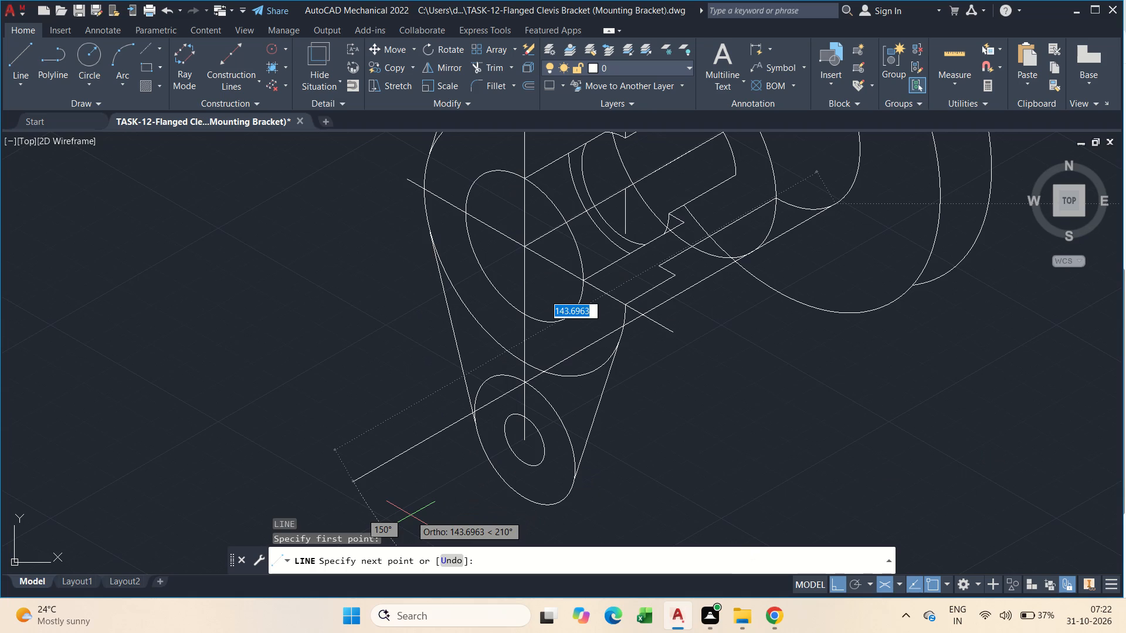
{"action": "left_click", "coordinate": [411, 515]}
{"action": "key", "text": "Escape"}
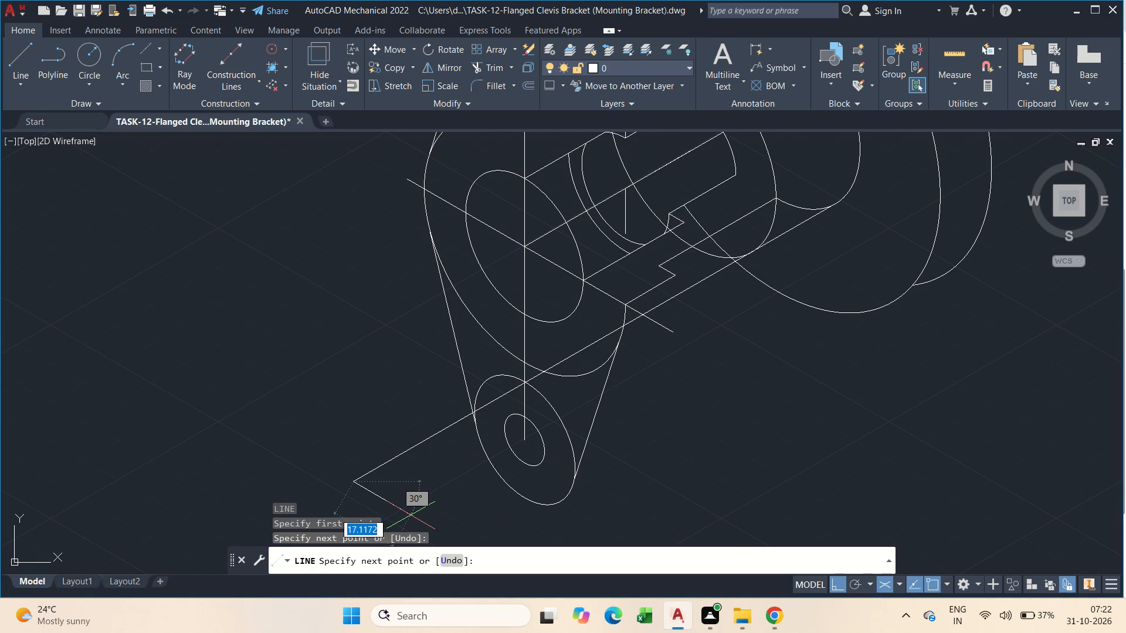
Trim the new long line where it runs inside the front lug's large boss ellipse and erase its leftover lower piece.
{"action": "scroll", "coordinate": [698, 340], "scroll_direction": "up", "scroll_amount": 1}
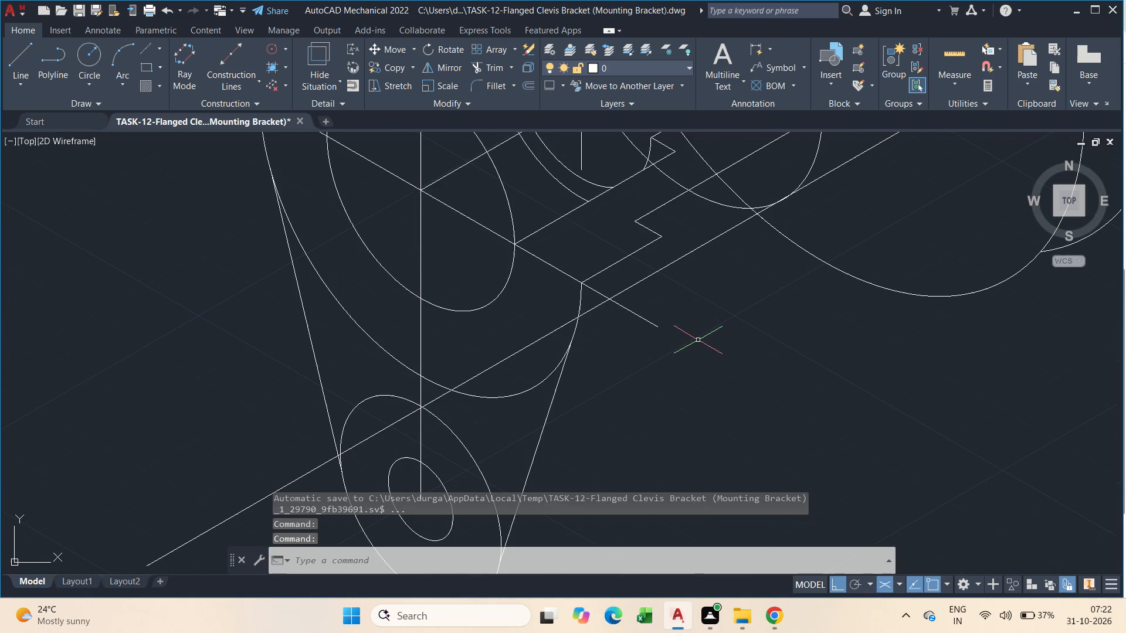
{"action": "type", "text": "tr"}
{"action": "key", "text": "space"}
{"action": "left_click_drag", "start_coordinate": [545, 329], "coordinate": [541, 343]}
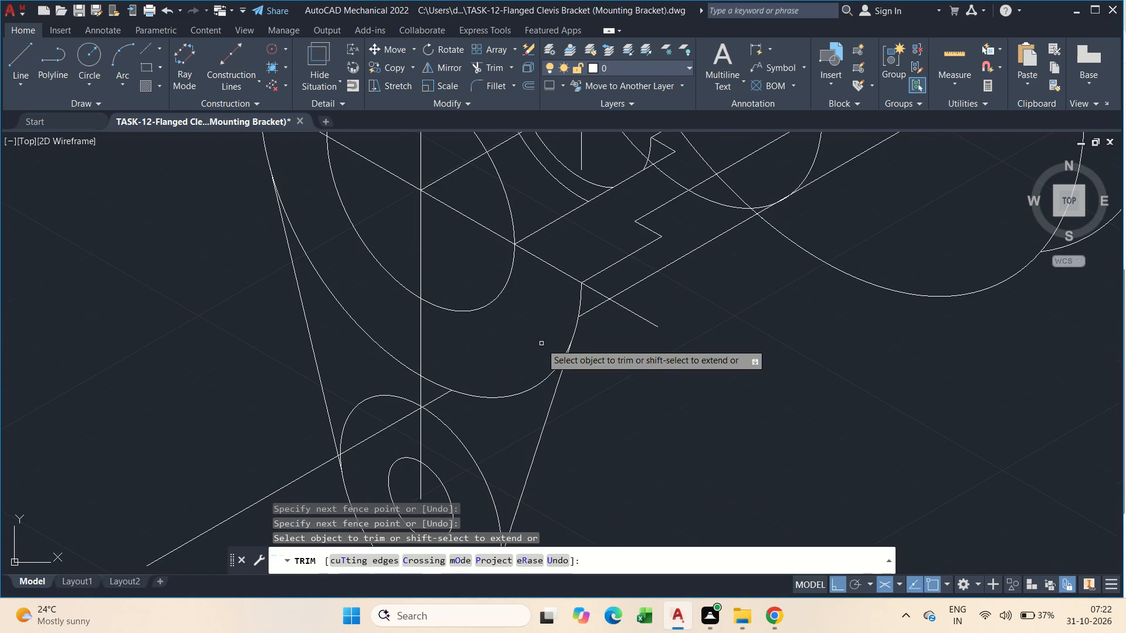
{"action": "key", "text": "Escape"}
{"action": "left_click", "coordinate": [178, 554]}
{"action": "left_click", "coordinate": [160, 523]}
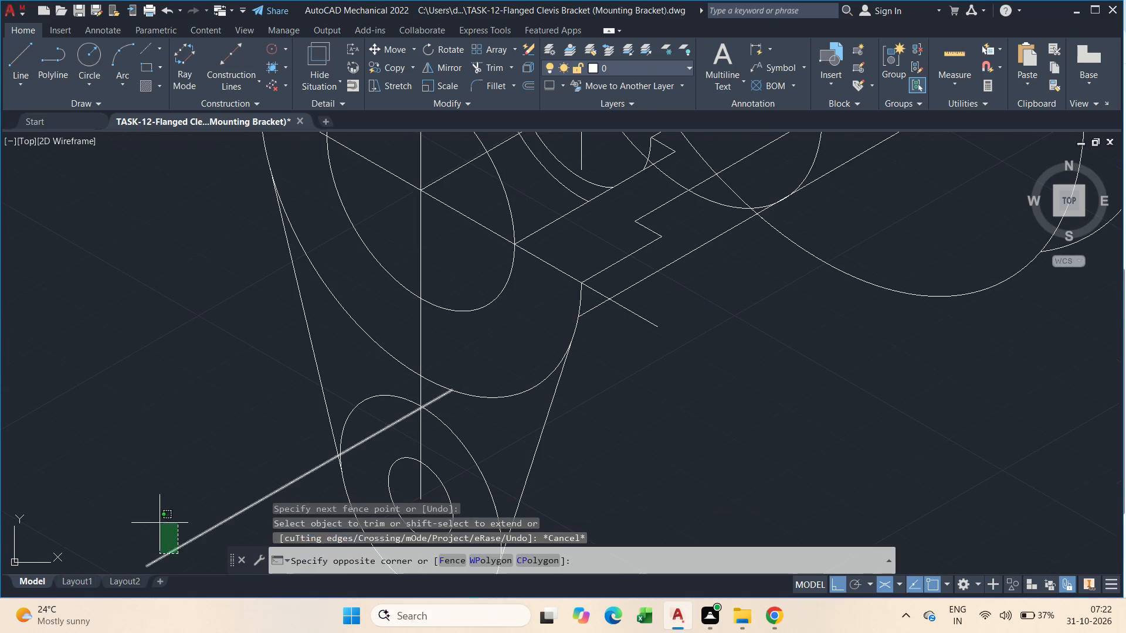
{"action": "key", "text": "Delete"}
{"action": "scroll", "coordinate": [366, 426], "scroll_direction": "down", "scroll_amount": 2}
{"action": "key", "text": "Escape"}
From the lower lug end's outer ellipse, draw a 15-unit line at 30°, continued up to the outer corner of the notch.
{"action": "scroll", "coordinate": [449, 371], "scroll_direction": "up", "scroll_amount": 1}
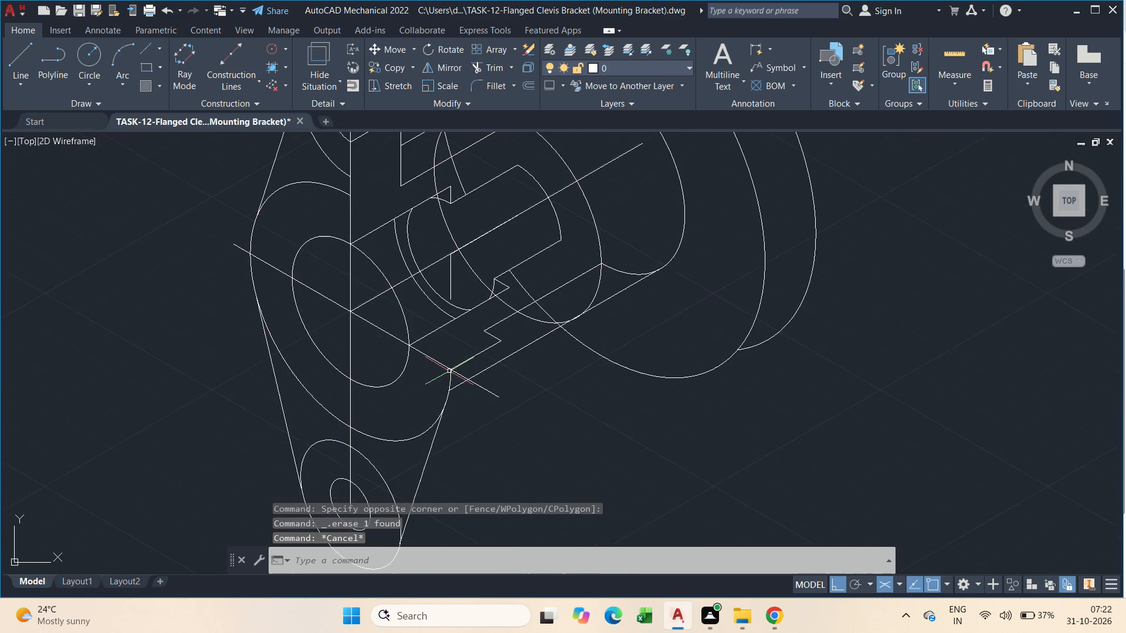
{"action": "middle_click_drag", "start_coordinate": [449, 371], "coordinate": [515, 311]}
{"action": "scroll", "coordinate": [518, 363], "scroll_direction": "down", "scroll_amount": 1}
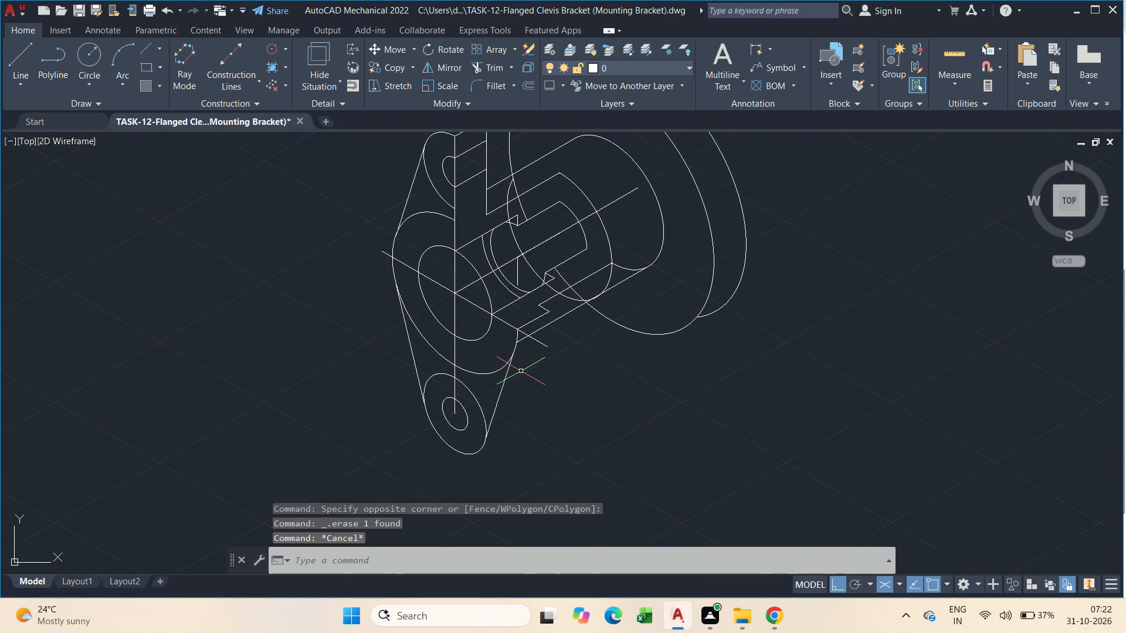
{"action": "scroll", "coordinate": [521, 370], "scroll_direction": "up", "scroll_amount": 1}
{"action": "middle_click_drag", "start_coordinate": [521, 370], "coordinate": [545, 301]}
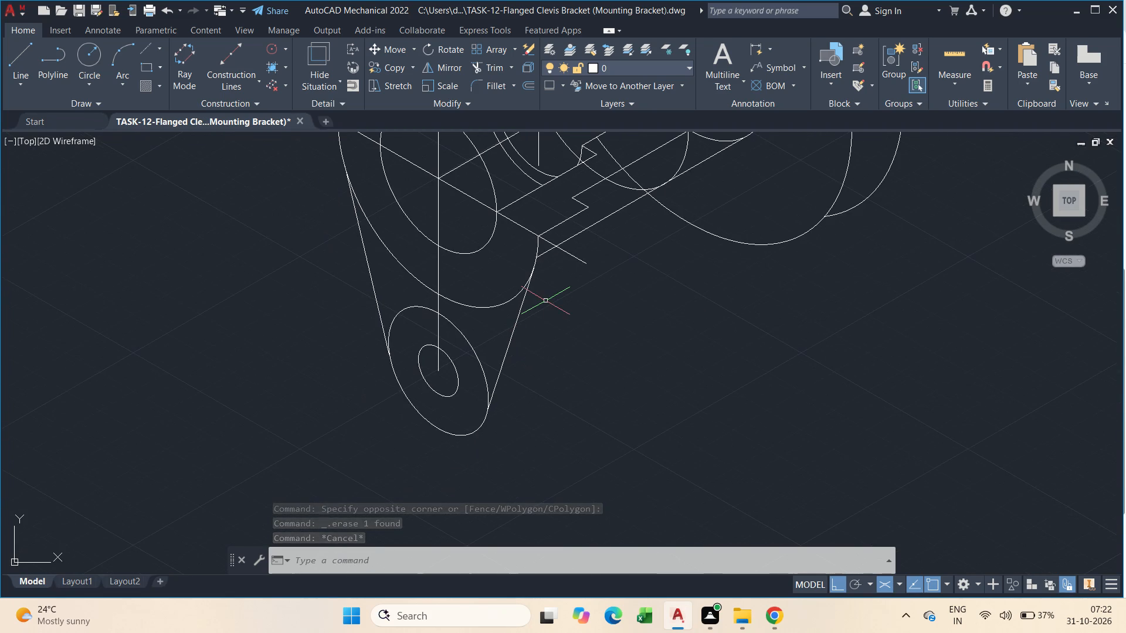
{"action": "type", "text": "l"}
{"action": "key", "text": "space"}
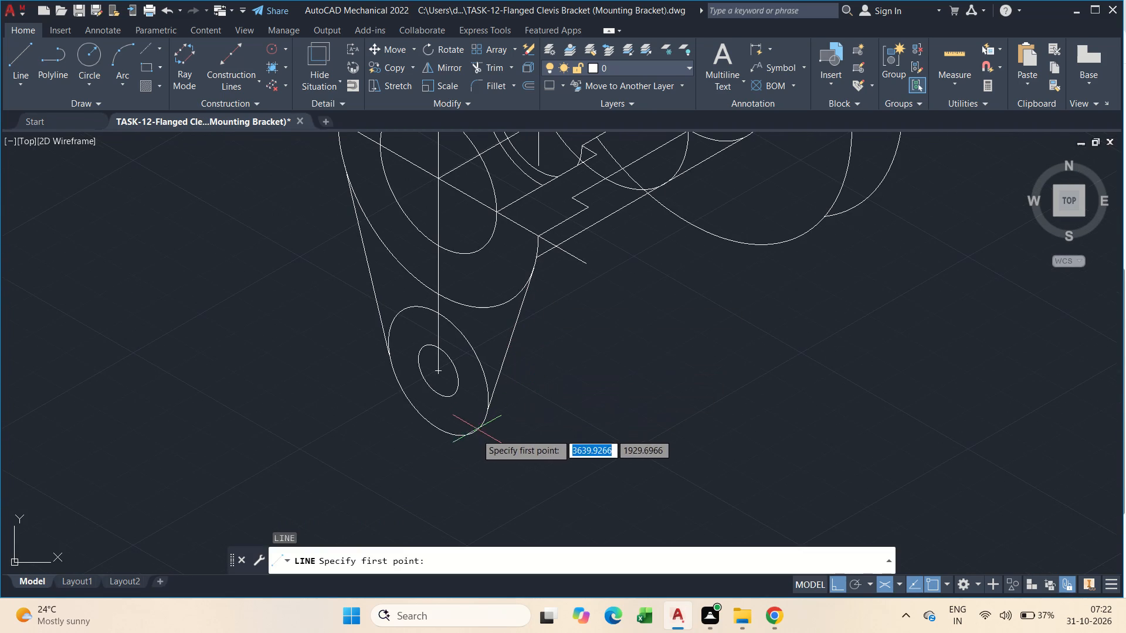
{"action": "left_click_drag", "start_coordinate": [475, 438], "coordinate": [483, 430]}
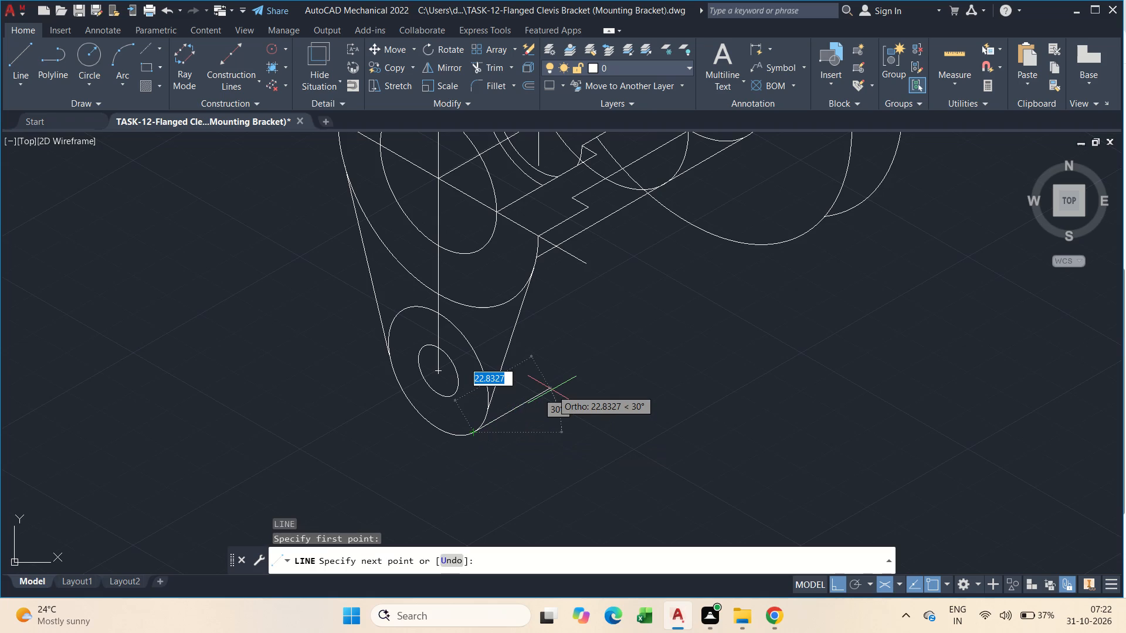
{"action": "type", "text": "15"}
{"action": "key", "text": "Return"}
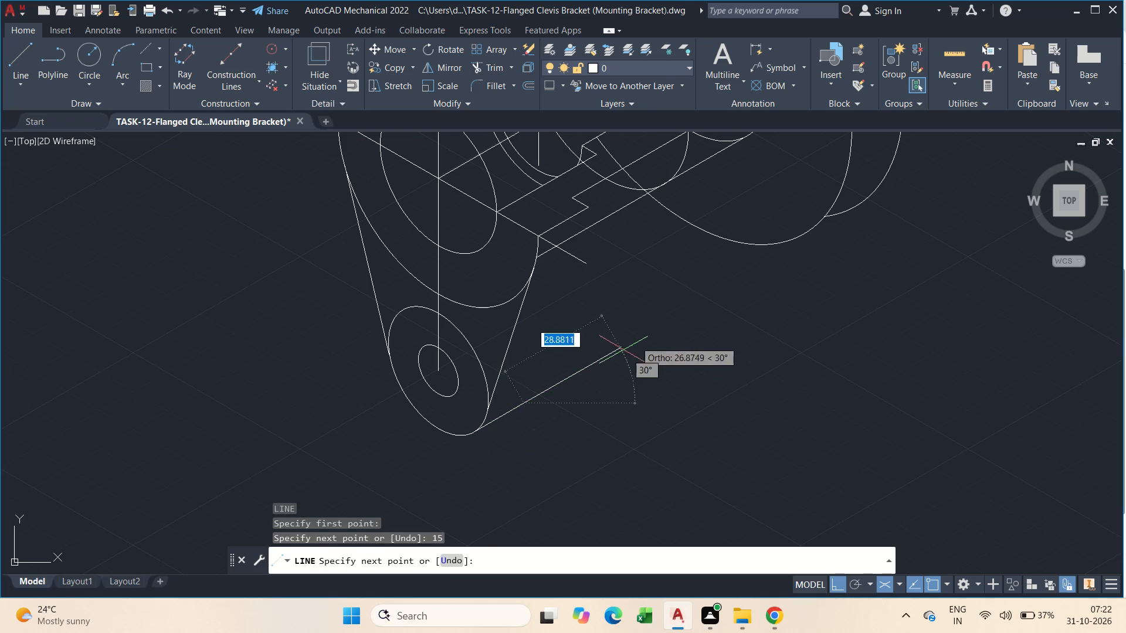
{"action": "left_click", "coordinate": [590, 205]}
{"action": "key", "text": "Escape"}
Draw a 15-unit line at 30° from the centre of the lower lug hole.
{"action": "middle_click_drag", "start_coordinate": [629, 309], "coordinate": [357, 435]}
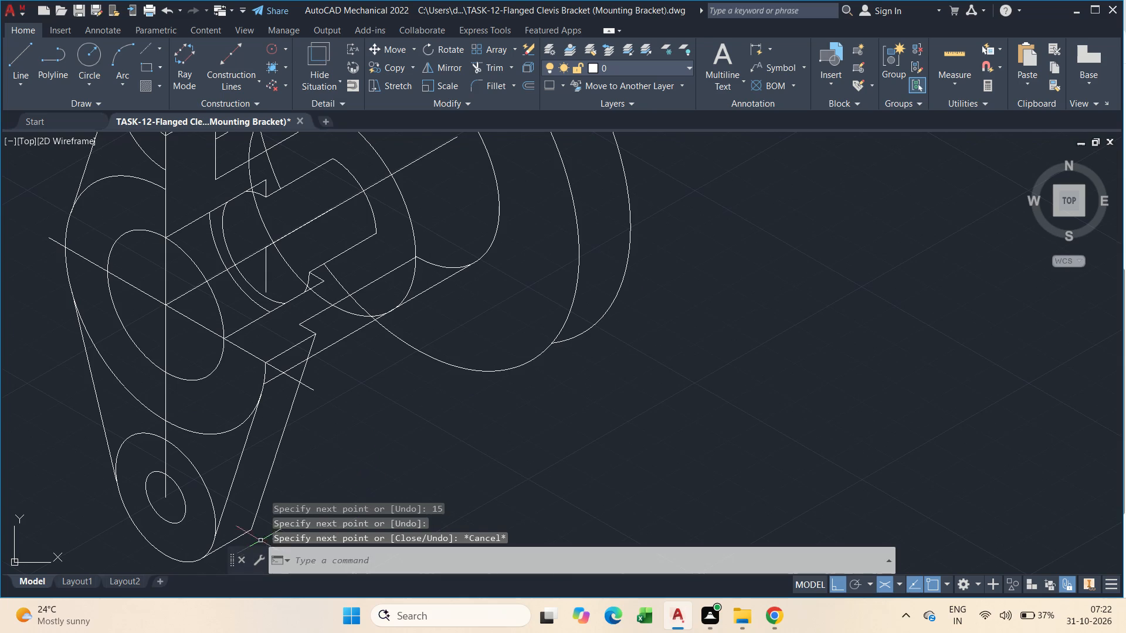
{"action": "middle_click_drag", "start_coordinate": [245, 523], "coordinate": [307, 349]}
{"action": "scroll", "coordinate": [306, 367], "scroll_direction": "up", "scroll_amount": 3}
{"action": "middle_click_drag", "start_coordinate": [262, 247], "coordinate": [335, 328]}
{"action": "scroll", "coordinate": [335, 328], "scroll_direction": "down", "scroll_amount": 1}
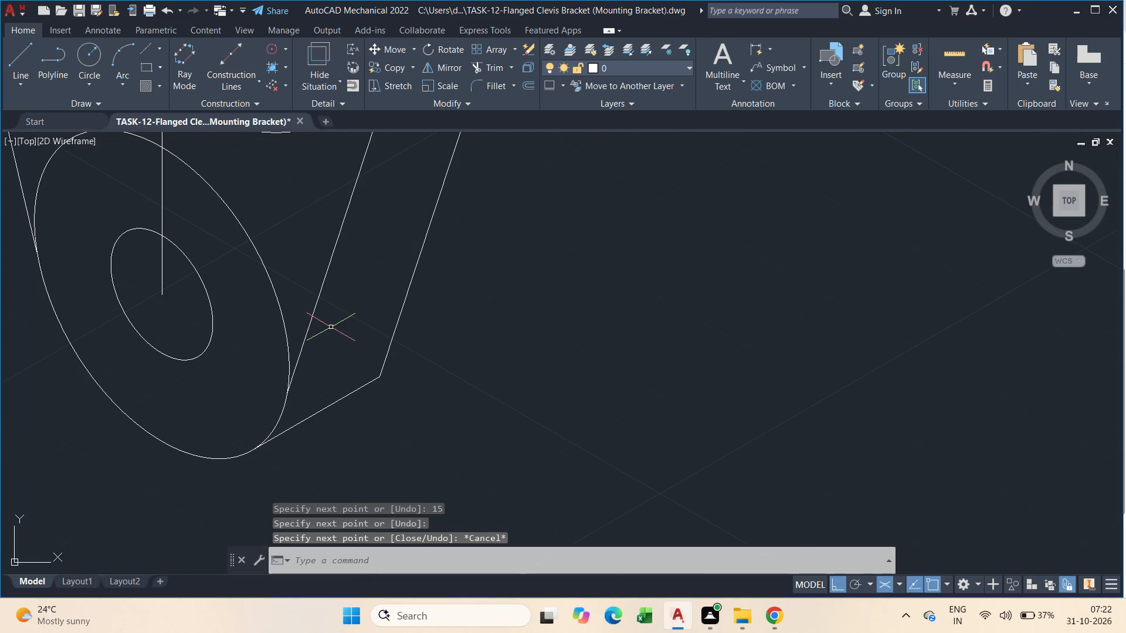
{"action": "type", "text": "l"}
{"action": "key", "text": "space"}
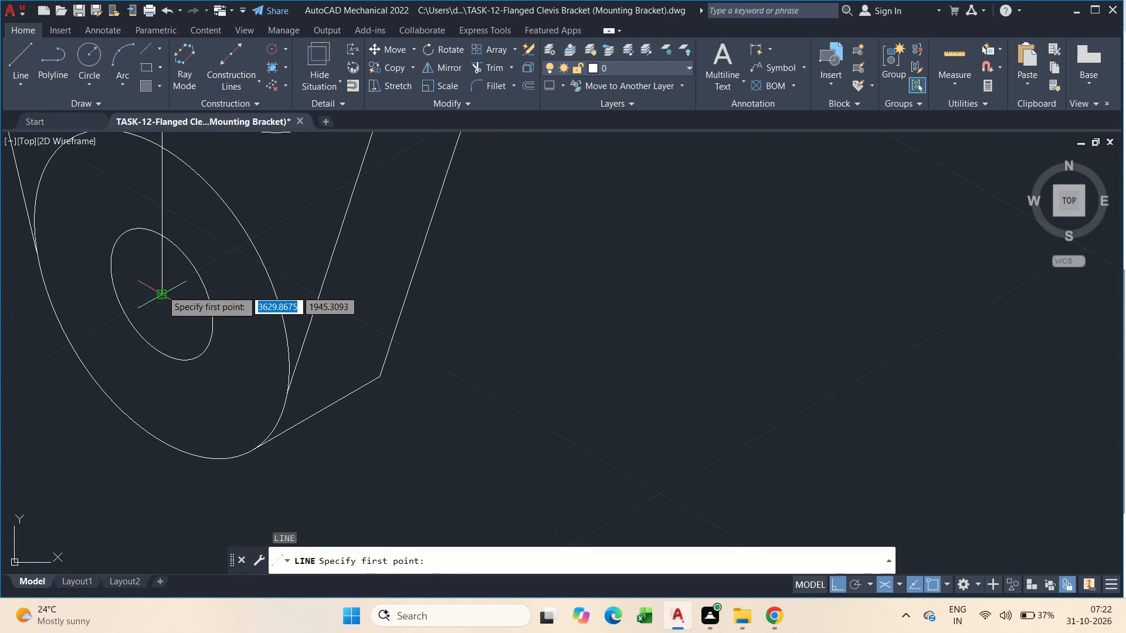
{"action": "left_click_drag", "start_coordinate": [162, 288], "coordinate": [184, 275]}
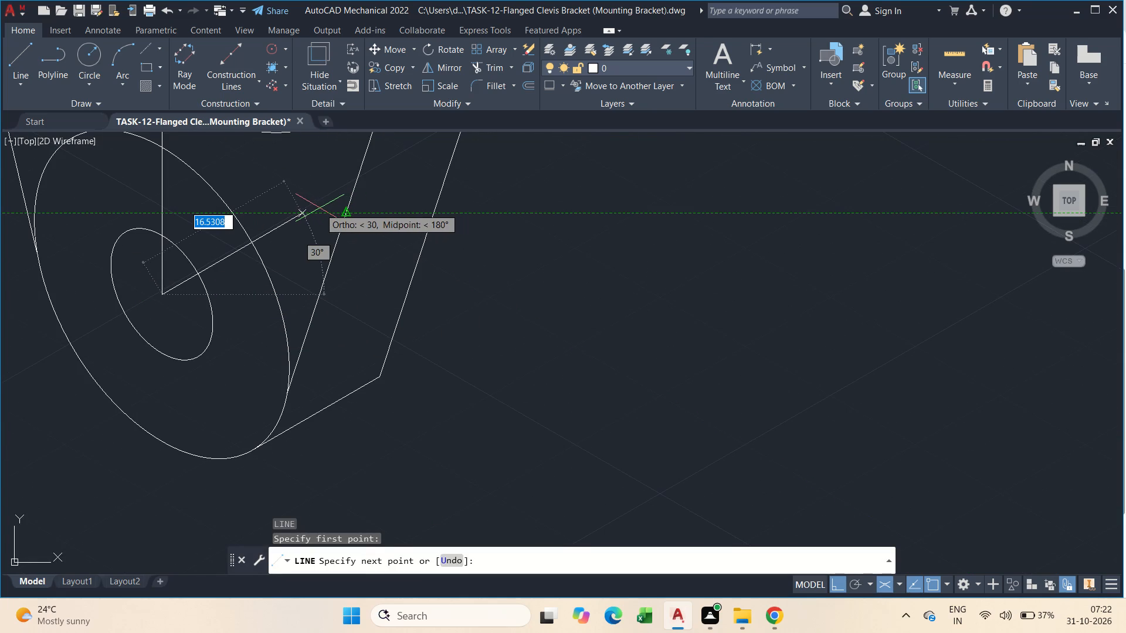
{"action": "type", "text": "15"}
{"action": "key", "text": "Return"}
{"action": "key", "text": "Escape"}
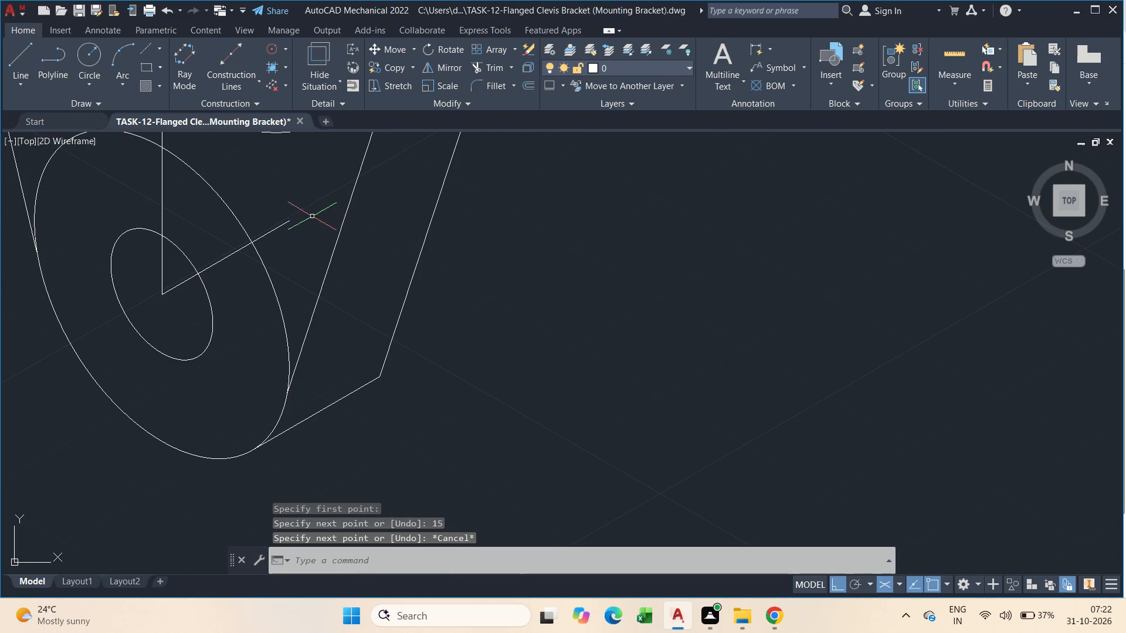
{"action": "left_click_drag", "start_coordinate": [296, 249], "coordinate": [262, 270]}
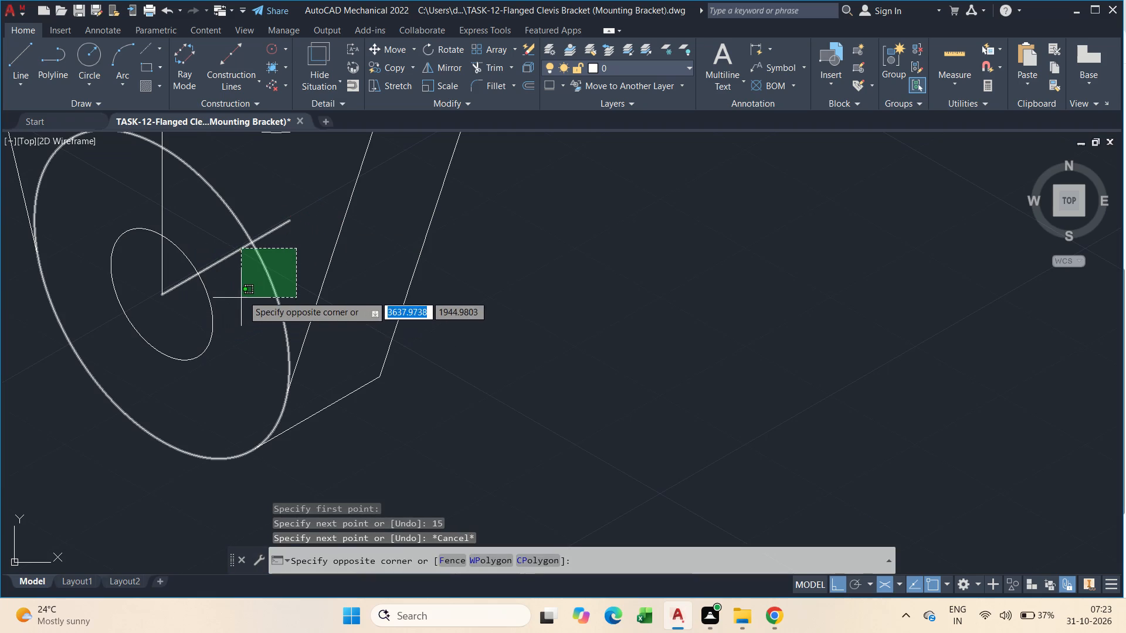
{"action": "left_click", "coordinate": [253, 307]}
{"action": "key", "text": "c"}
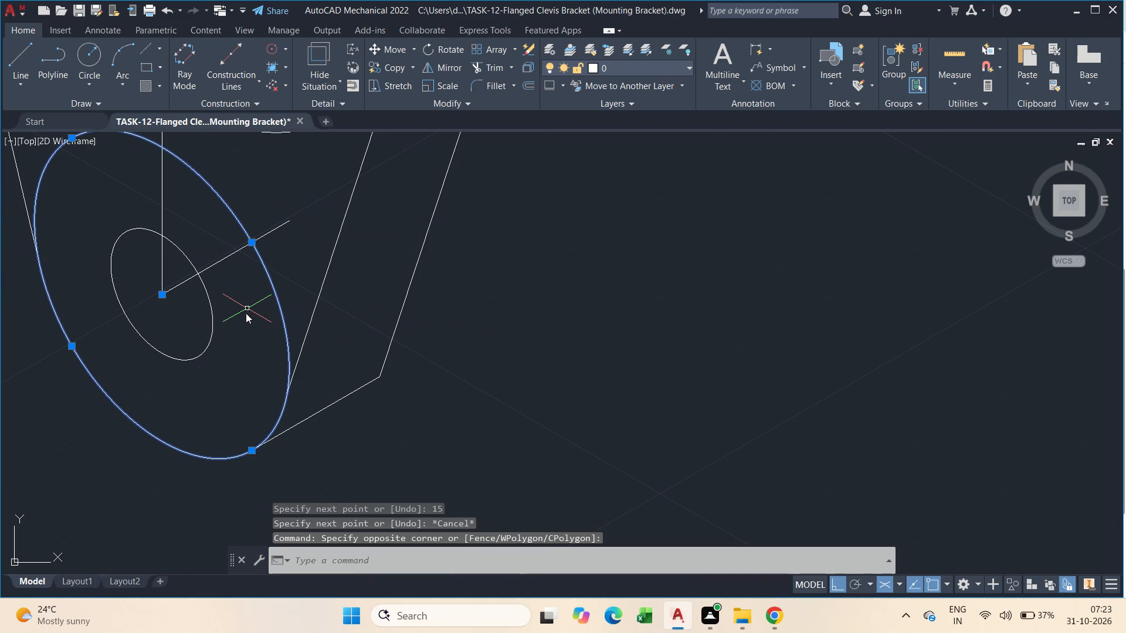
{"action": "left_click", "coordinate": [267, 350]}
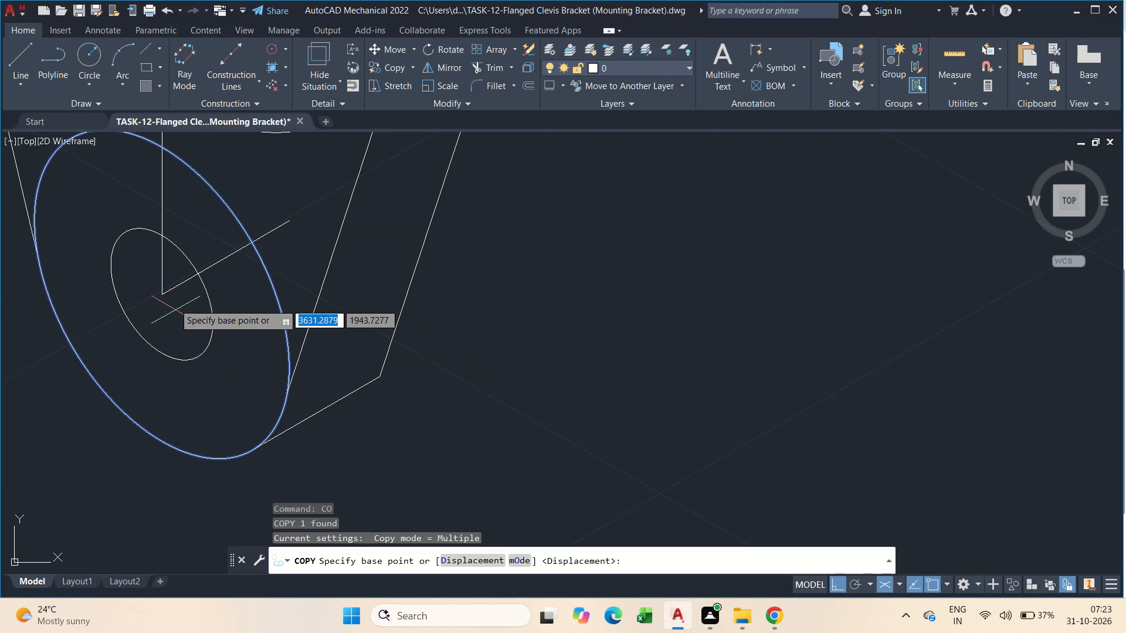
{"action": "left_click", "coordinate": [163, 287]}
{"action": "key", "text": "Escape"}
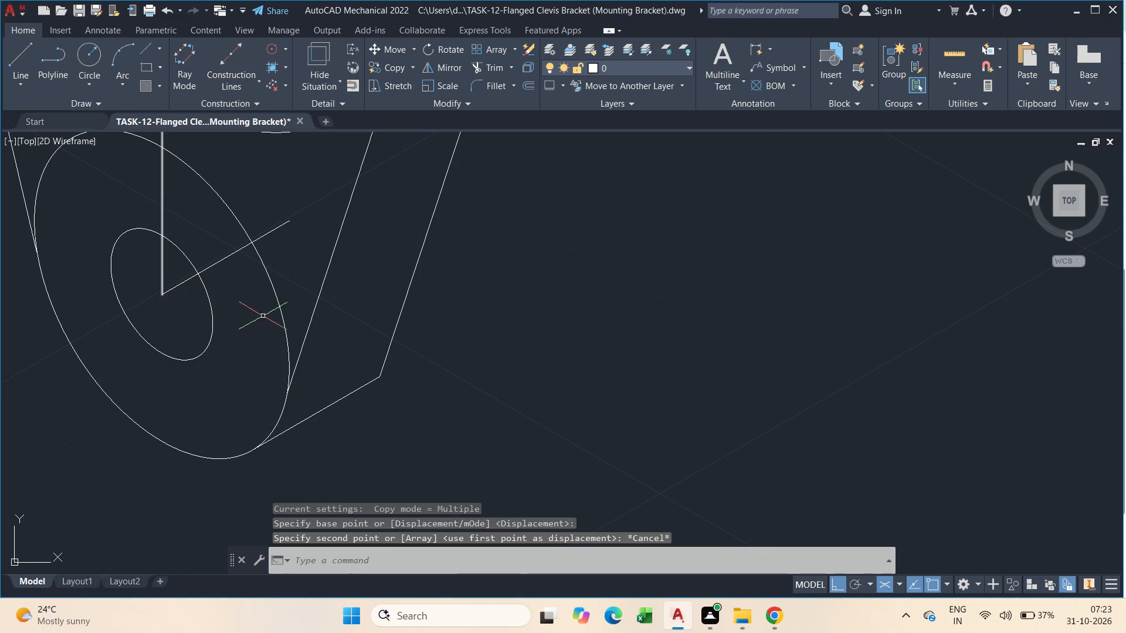
Copy the lower lug end's outer ellipse from its centre to the end of the 15-unit centre line.
{"action": "left_click", "coordinate": [279, 309]}
{"action": "key", "text": "c"}
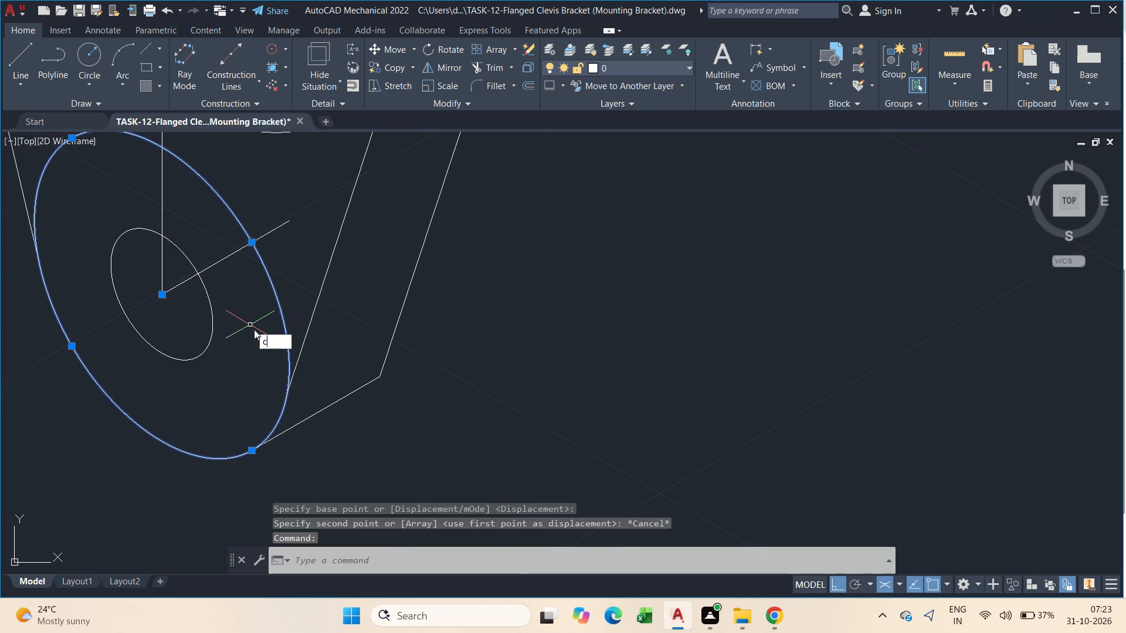
{"action": "left_click_drag", "start_coordinate": [281, 372], "coordinate": [272, 372]}
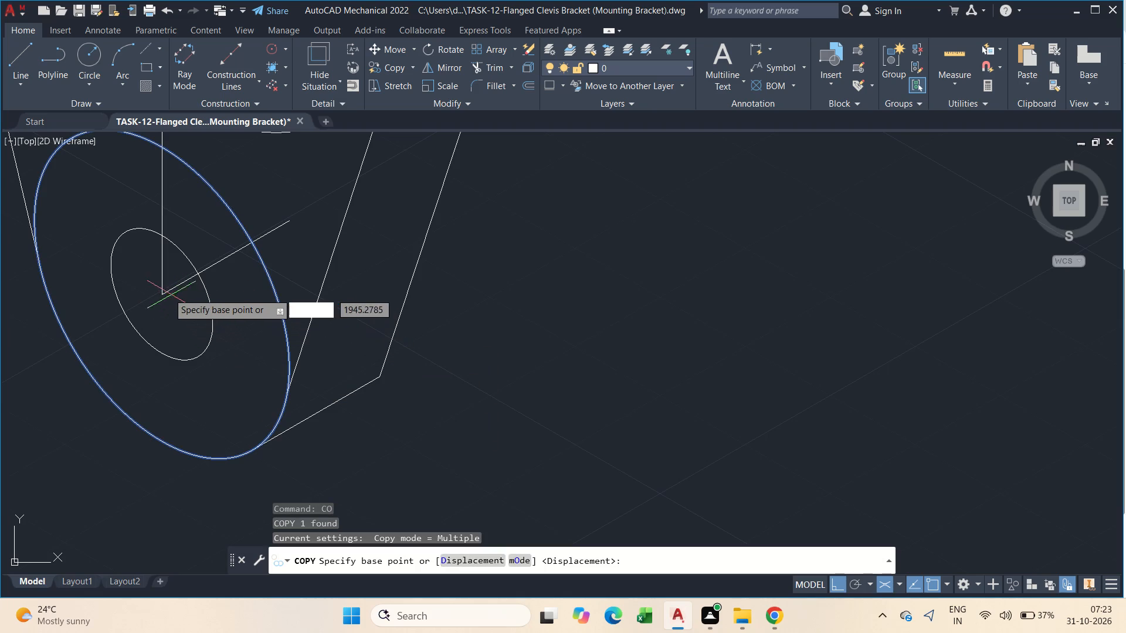
{"action": "left_click", "coordinate": [161, 296]}
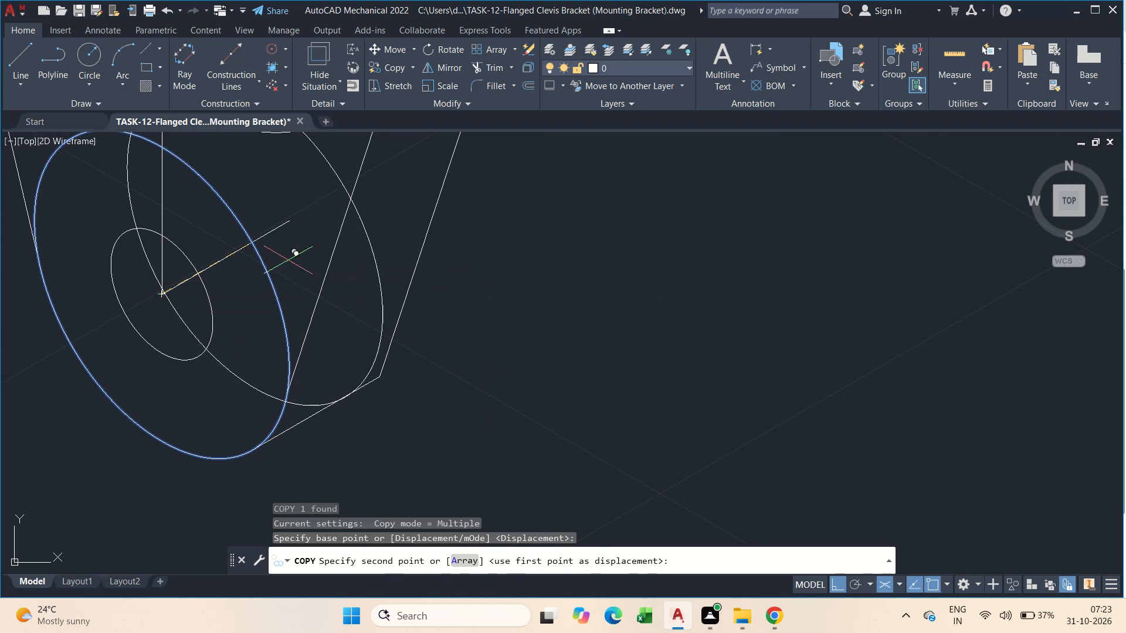
{"action": "left_click", "coordinate": [291, 223]}
{"action": "key", "text": "Escape"}
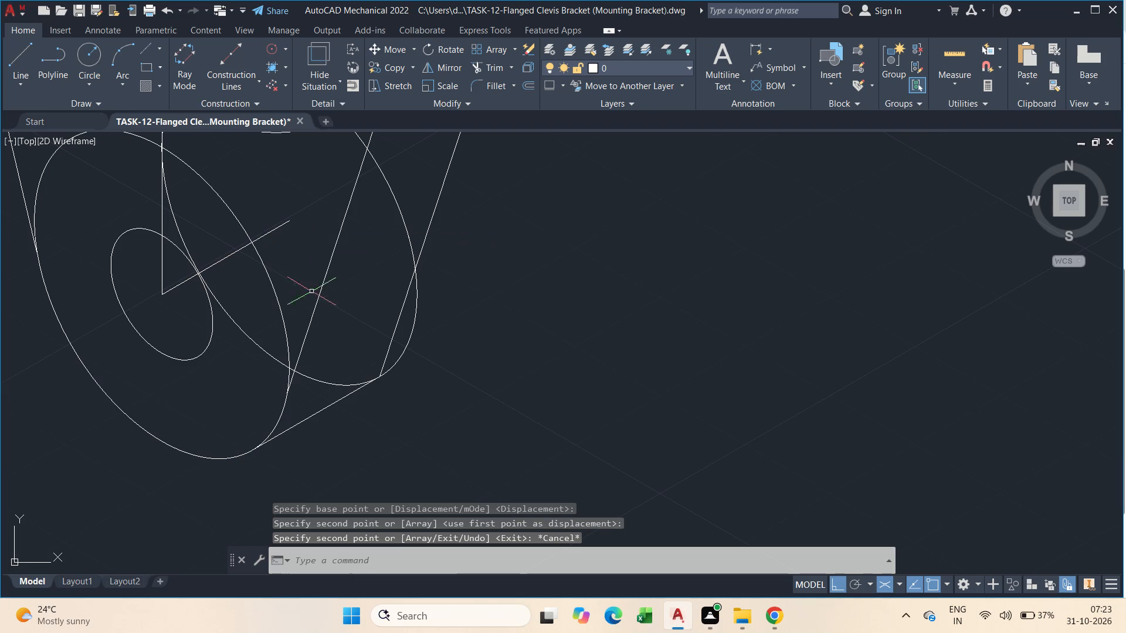
Stretch the lower end of the lug's rear sloping edge onto the right side of the copied ellipse.
{"action": "scroll", "coordinate": [384, 377], "scroll_direction": "up", "scroll_amount": 3}
{"action": "scroll", "coordinate": [384, 377], "scroll_direction": "down", "scroll_amount": 3}
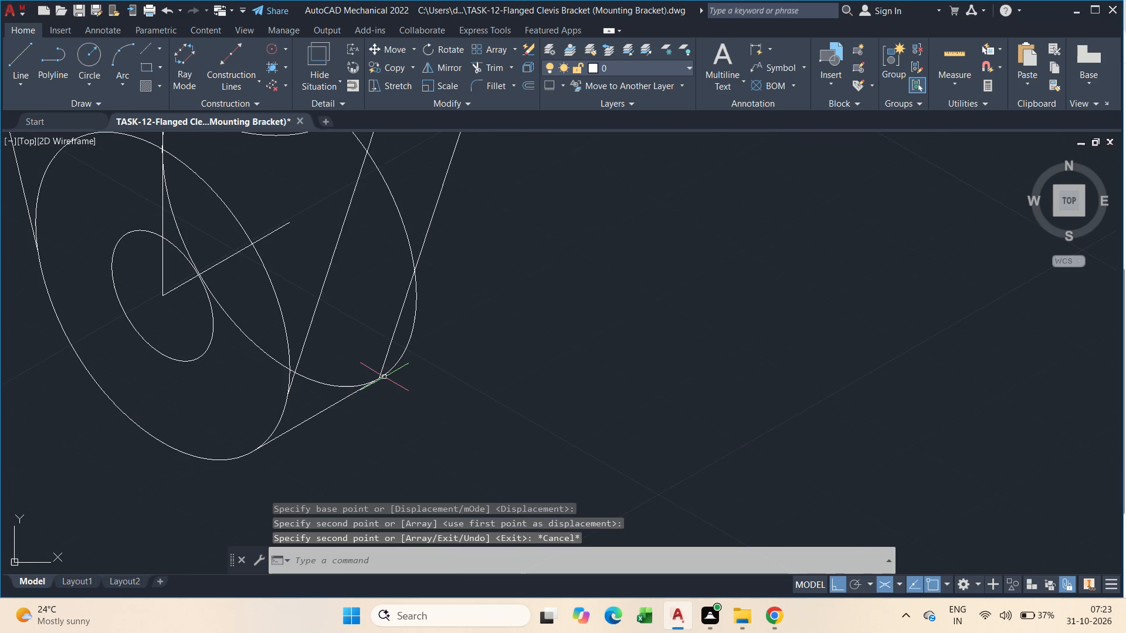
{"action": "scroll", "coordinate": [384, 377], "scroll_direction": "up", "scroll_amount": 4}
{"action": "scroll", "coordinate": [384, 377], "scroll_direction": "down", "scroll_amount": 4}
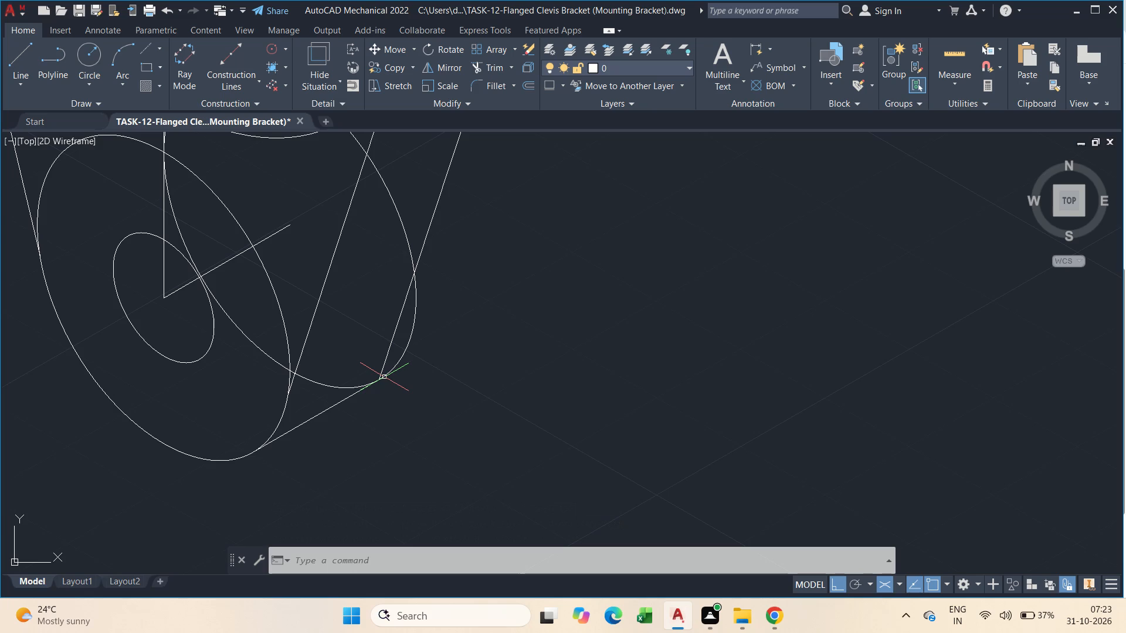
{"action": "left_click_drag", "start_coordinate": [447, 242], "coordinate": [430, 227]}
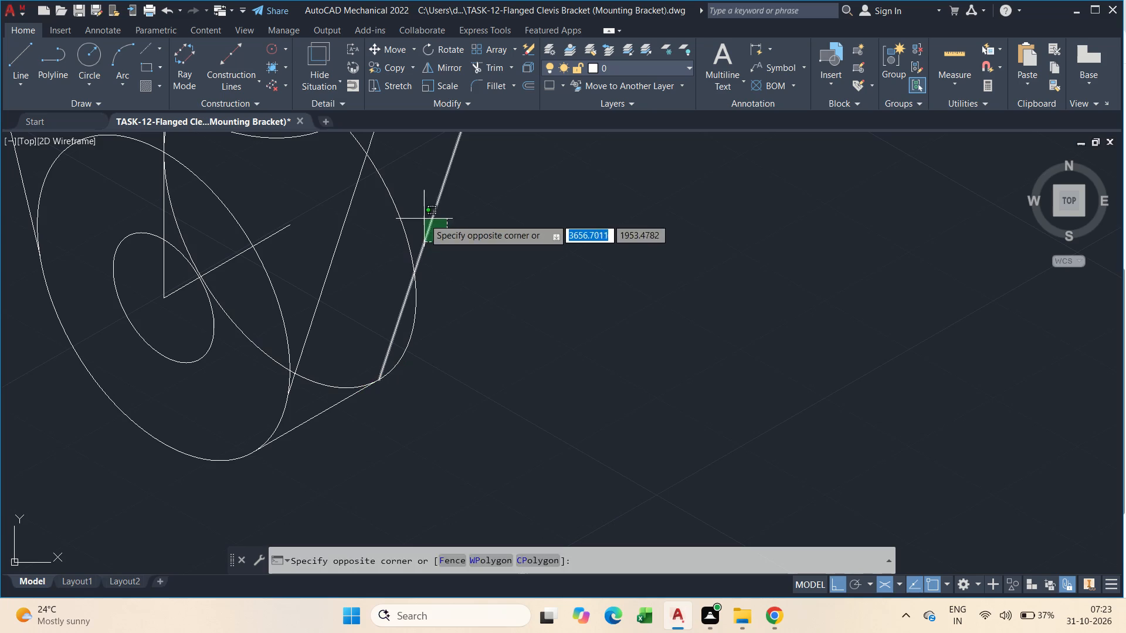
{"action": "left_click", "coordinate": [423, 217]}
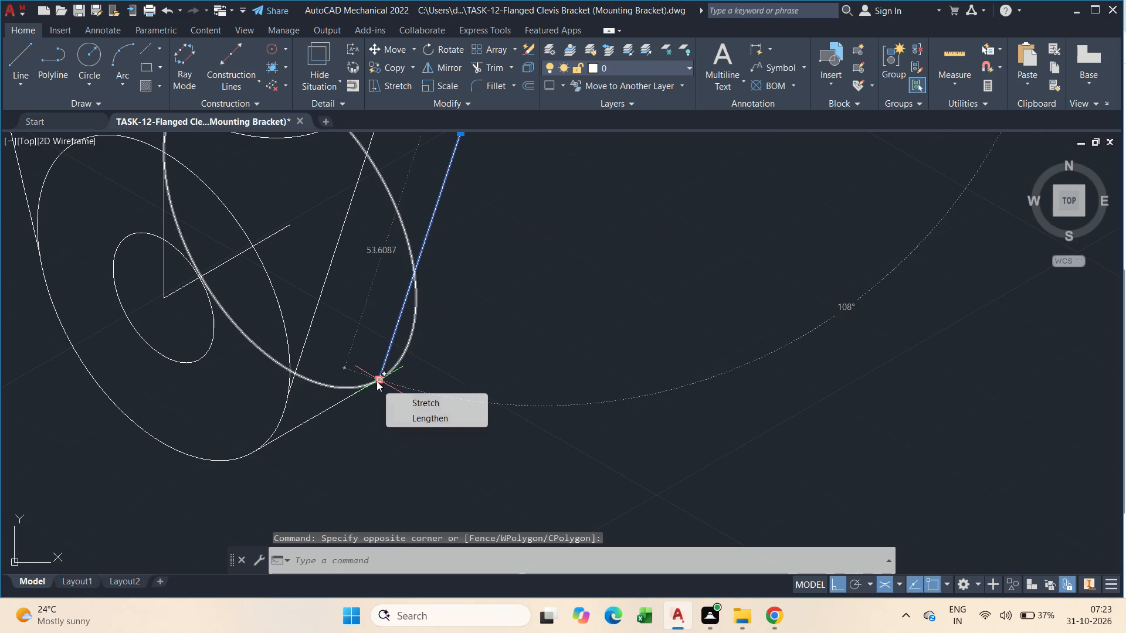
{"action": "left_click", "coordinate": [377, 382]}
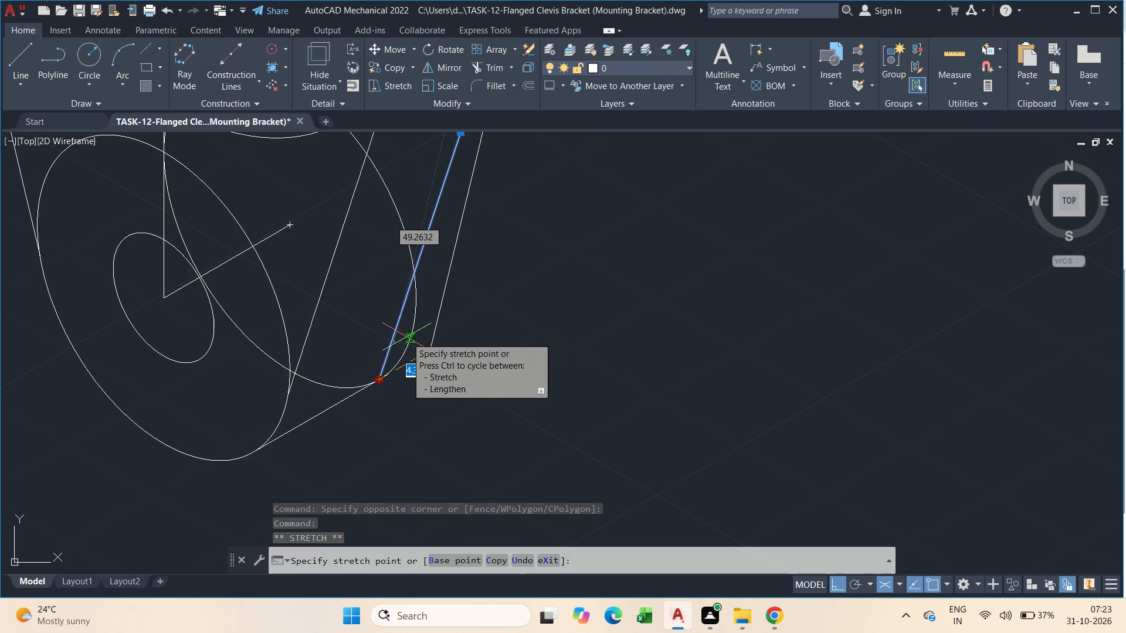
{"action": "left_click", "coordinate": [405, 335]}
{"action": "key", "text": "Escape"}
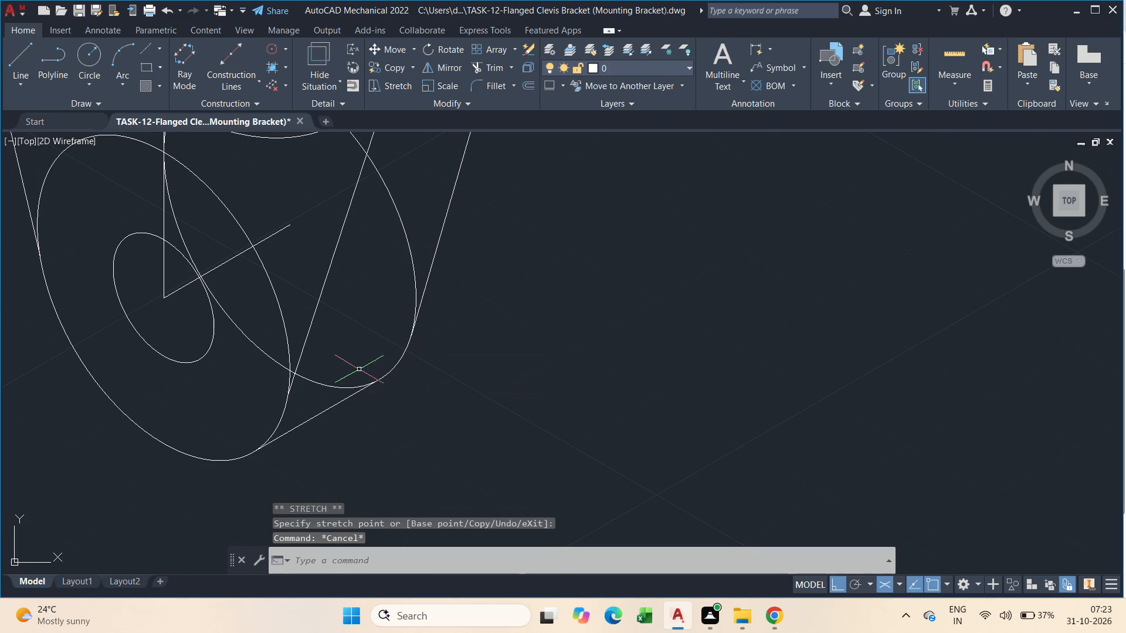
Trim the copied lug-end ellipse to its outer arc between the rear sloping edge and the 15-unit edge line, erasing the rest.
{"action": "key", "text": "t"}
{"action": "key", "text": "r"}
{"action": "key", "text": "space"}
{"action": "left_click_drag", "start_coordinate": [417, 205], "coordinate": [385, 261]}
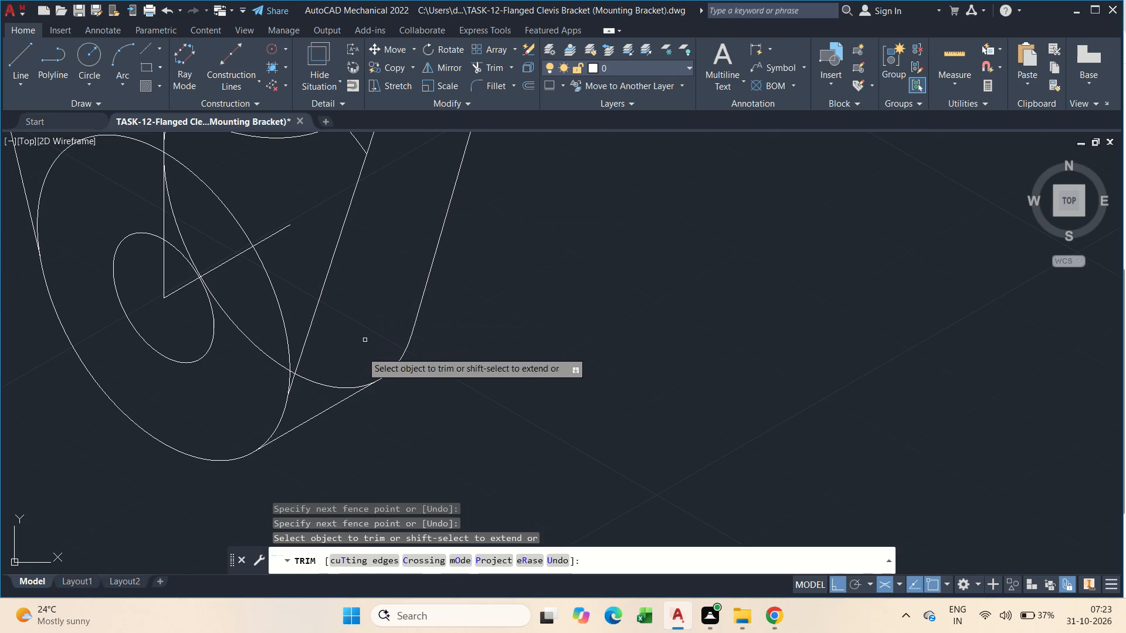
{"action": "left_click_drag", "start_coordinate": [358, 370], "coordinate": [326, 392]}
{"action": "scroll", "coordinate": [356, 348], "scroll_direction": "down", "scroll_amount": 1}
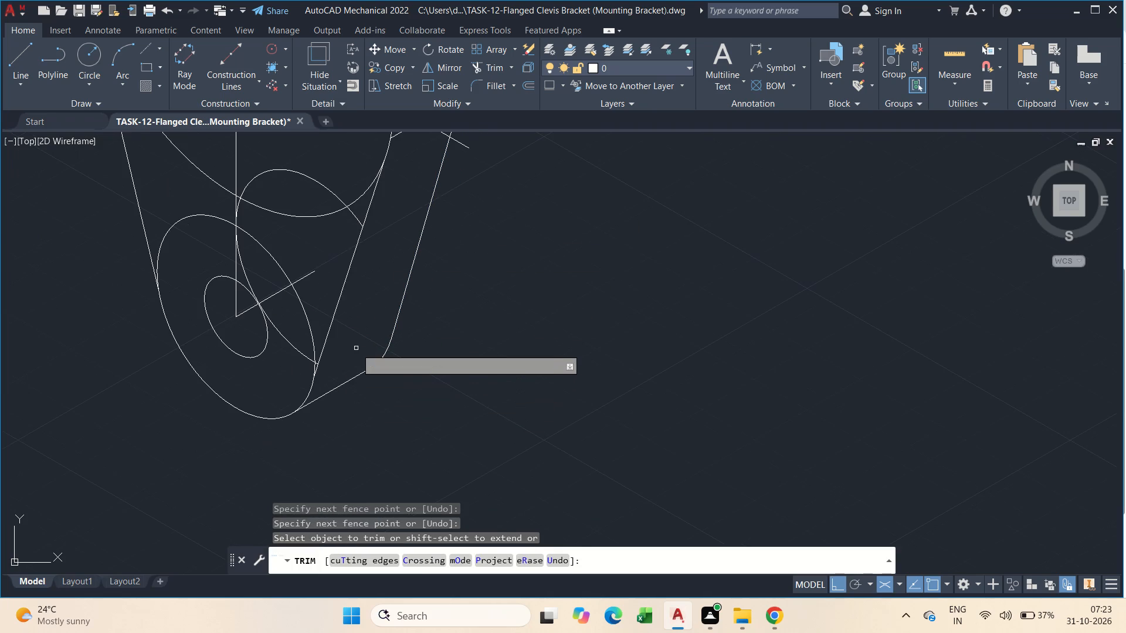
{"action": "key", "text": "Escape"}
{"action": "left_click_drag", "start_coordinate": [324, 193], "coordinate": [318, 173]}
{"action": "left_click", "coordinate": [314, 168]}
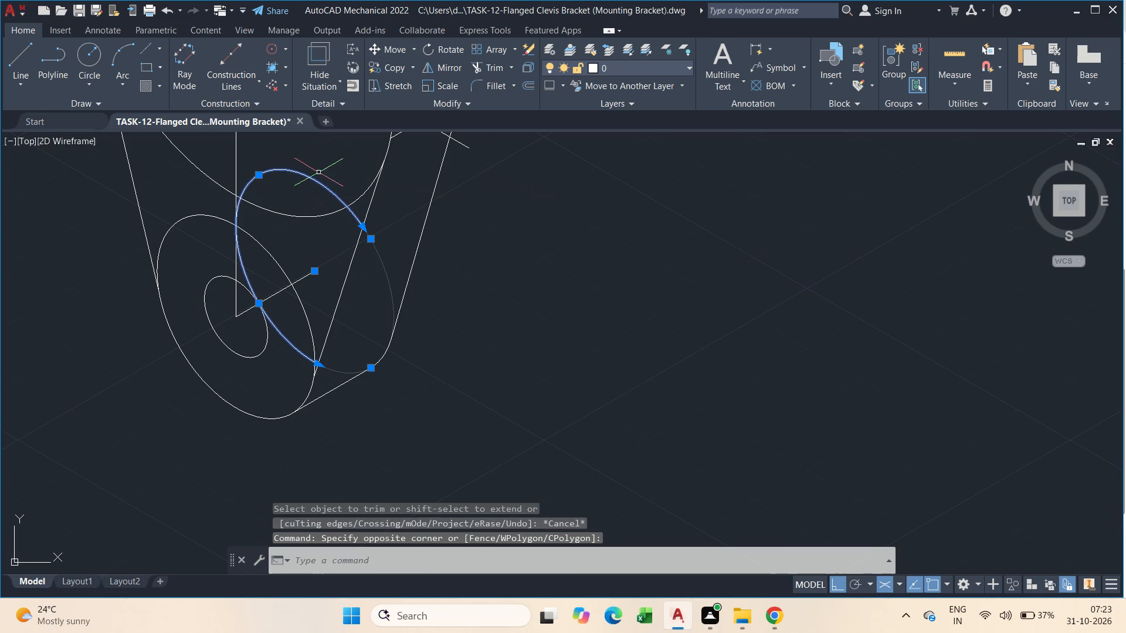
{"action": "key", "text": "Delete"}
Trim the hub and lug-end ellipse arcs inside the lower front lug's outline and remove the 15-unit line from the hole centre.
{"action": "scroll", "coordinate": [353, 315], "scroll_direction": "down", "scroll_amount": 1}
{"action": "middle_click_drag", "start_coordinate": [303, 316], "coordinate": [353, 406]}
{"action": "key", "text": "Escape"}
{"action": "scroll", "coordinate": [324, 357], "scroll_direction": "up", "scroll_amount": 2}
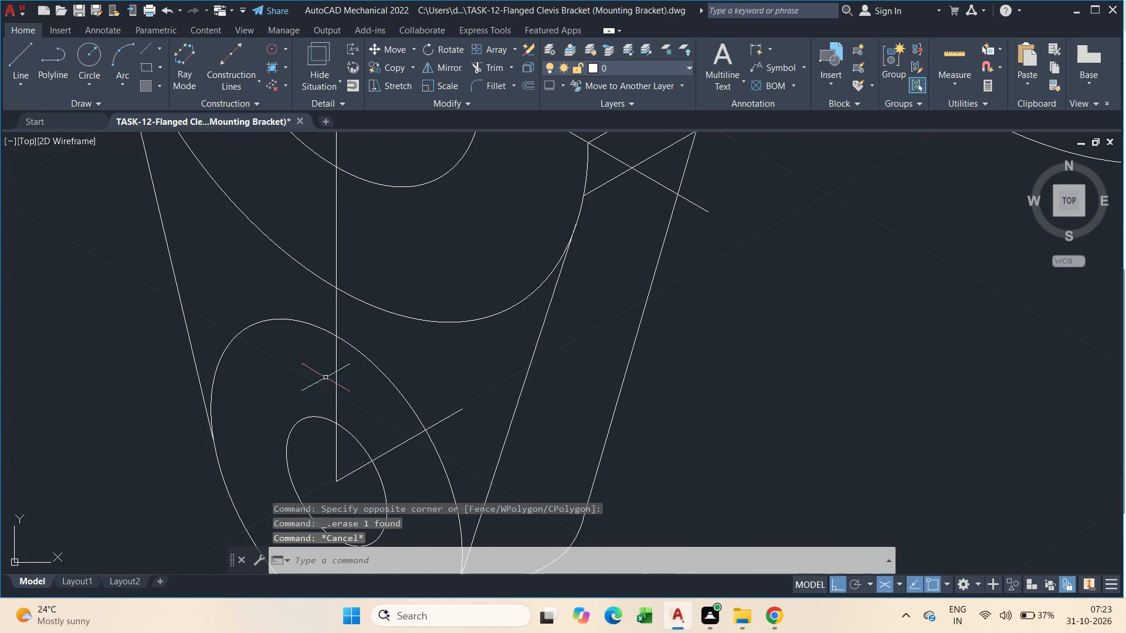
{"action": "scroll", "coordinate": [418, 430], "scroll_direction": "down", "scroll_amount": 2}
{"action": "middle_click_drag", "start_coordinate": [418, 430], "coordinate": [409, 386]}
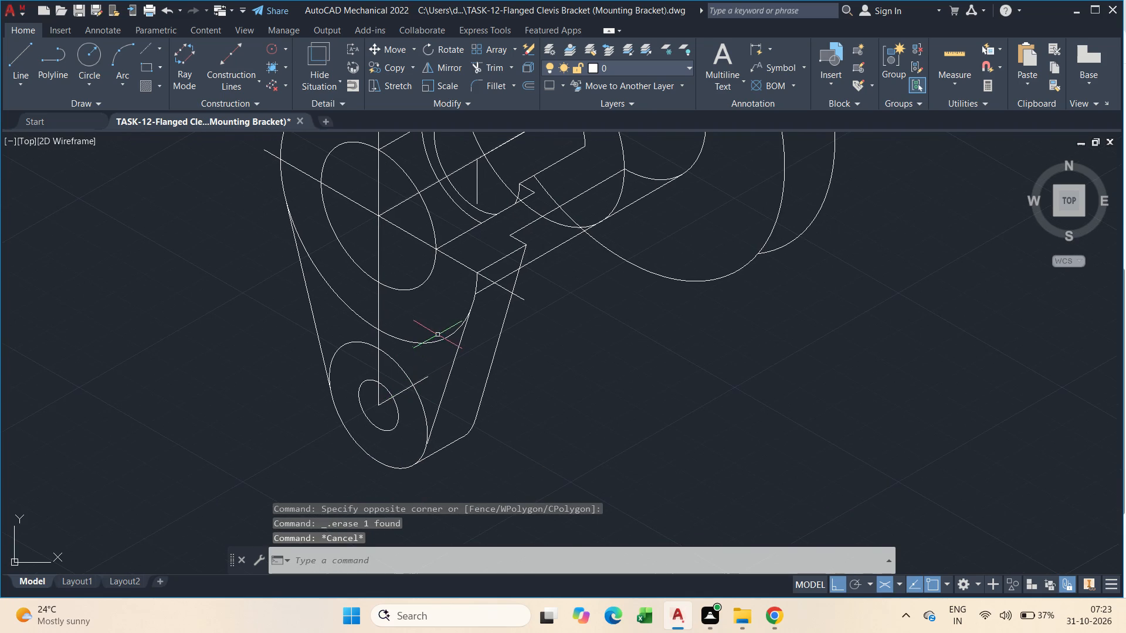
{"action": "type", "text": "tr"}
{"action": "key", "text": "space"}
{"action": "left_click_drag", "start_coordinate": [446, 336], "coordinate": [445, 362]}
{"action": "left_click_drag", "start_coordinate": [364, 307], "coordinate": [348, 323]}
{"action": "left_click_drag", "start_coordinate": [351, 325], "coordinate": [360, 362]}
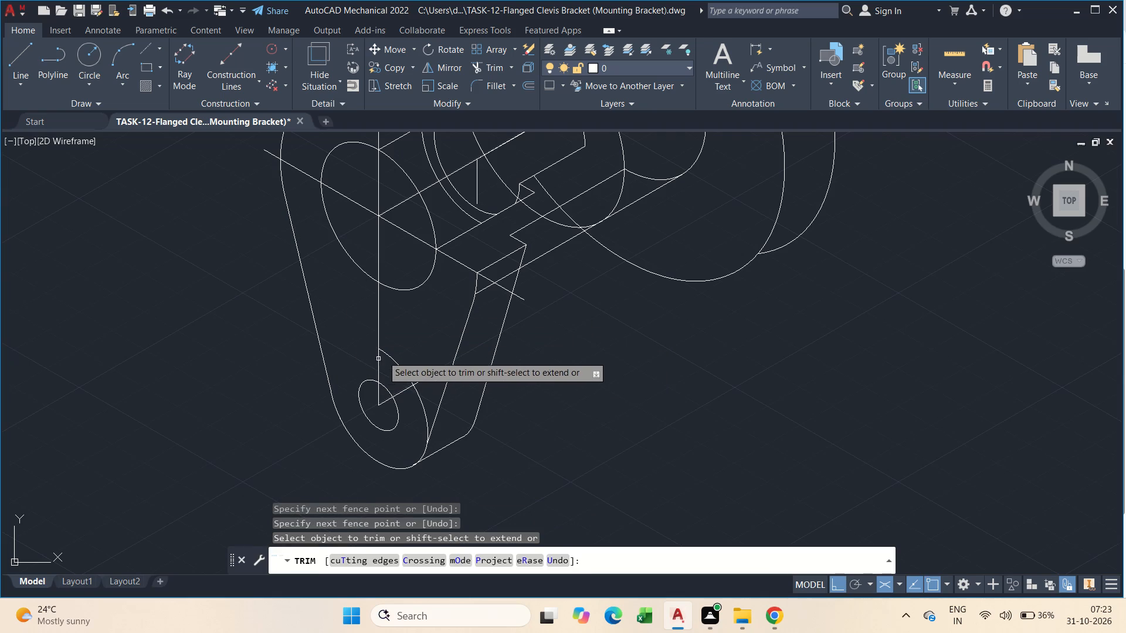
{"action": "left_click_drag", "start_coordinate": [396, 352], "coordinate": [396, 373]}
{"action": "left_click_drag", "start_coordinate": [408, 376], "coordinate": [403, 404]}
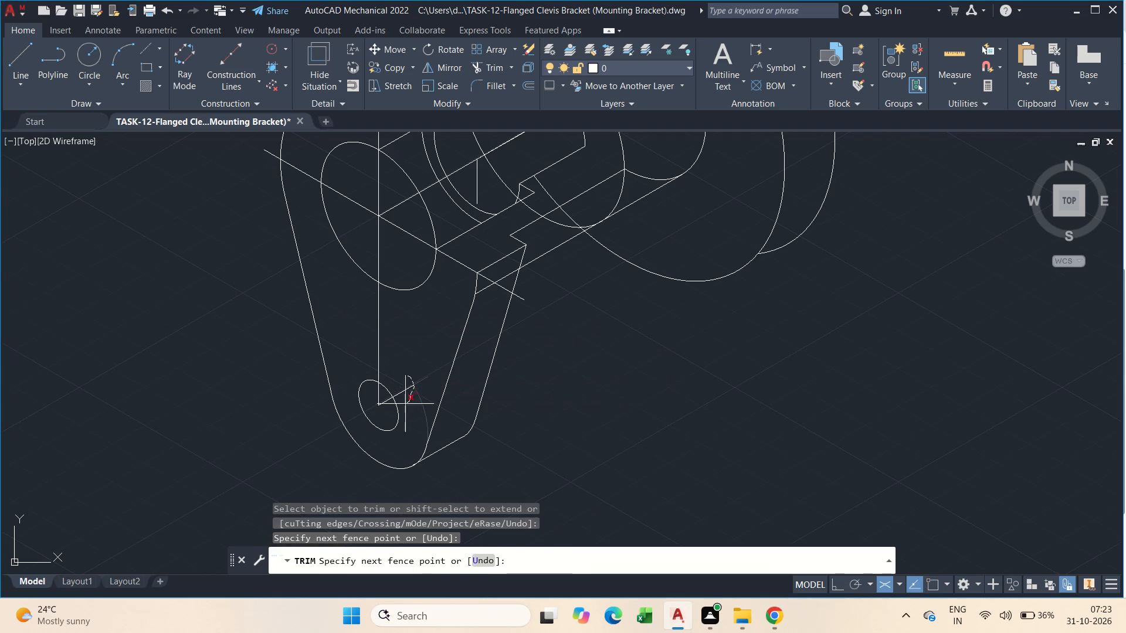
{"action": "left_click_drag", "start_coordinate": [402, 376], "coordinate": [406, 400]}
{"action": "scroll", "coordinate": [394, 408], "scroll_direction": "up", "scroll_amount": 1}
{"action": "key", "text": "Escape"}
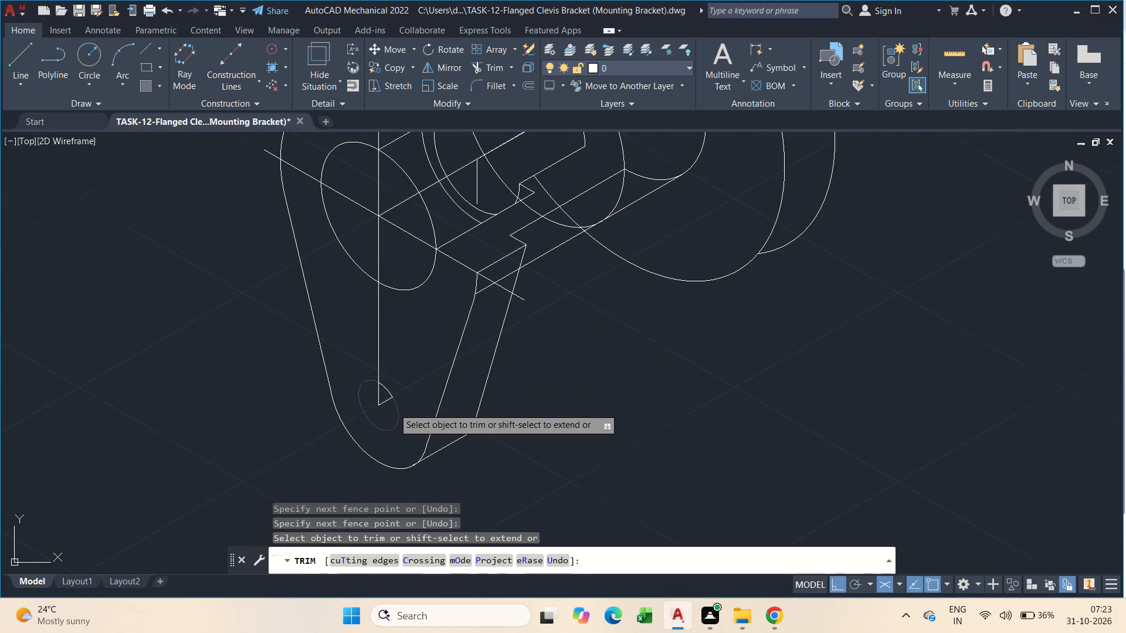
{"action": "left_click", "coordinate": [377, 398]}
{"action": "key", "text": "Delete"}
{"action": "scroll", "coordinate": [418, 333], "scroll_direction": "down", "scroll_amount": 2}
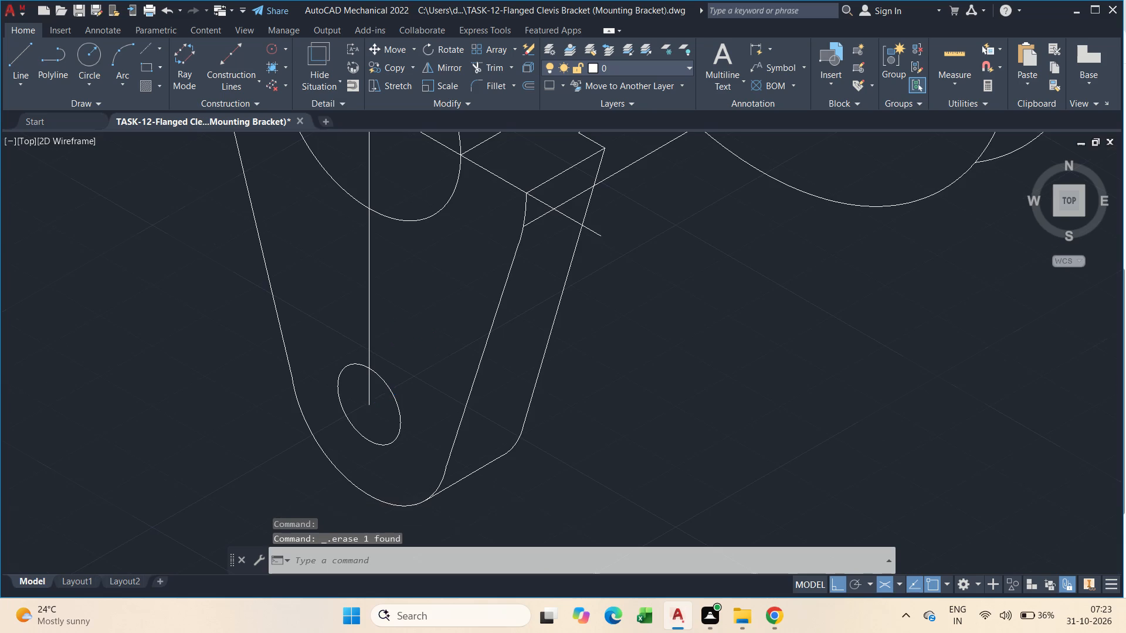
Trim both vertical edges of the upper lug's section between the two edge lines of its hole.
{"action": "scroll", "coordinate": [418, 333], "scroll_direction": "down", "scroll_amount": 1}
{"action": "middle_click_drag", "start_coordinate": [425, 339], "coordinate": [415, 372]}
{"action": "scroll", "coordinate": [409, 318], "scroll_direction": "up", "scroll_amount": 1}
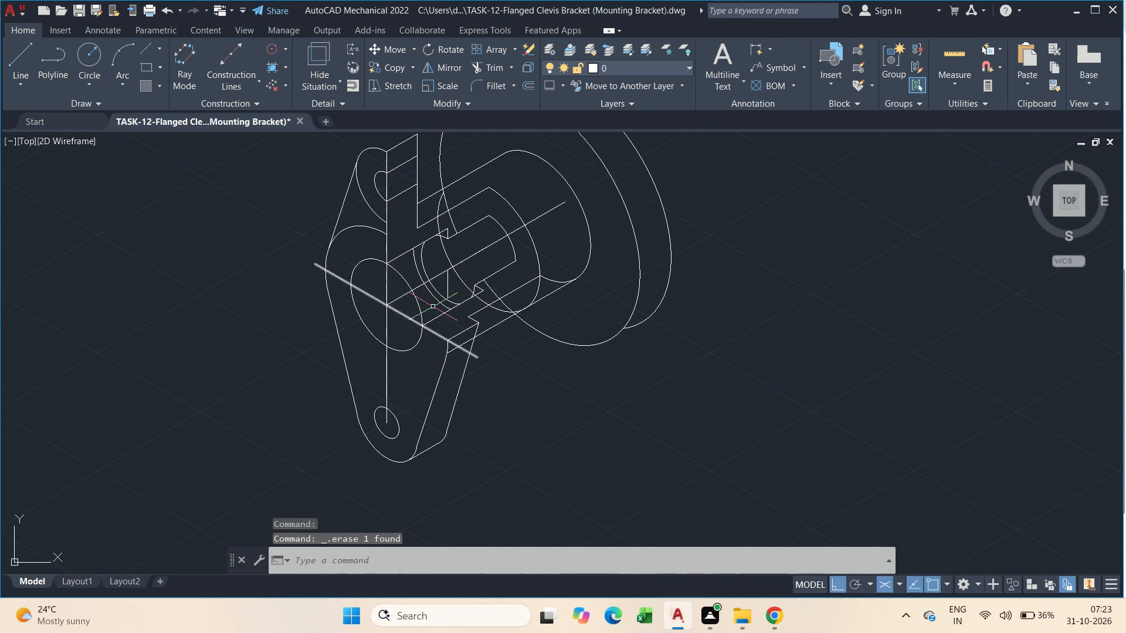
{"action": "scroll", "coordinate": [396, 227], "scroll_direction": "up", "scroll_amount": 1}
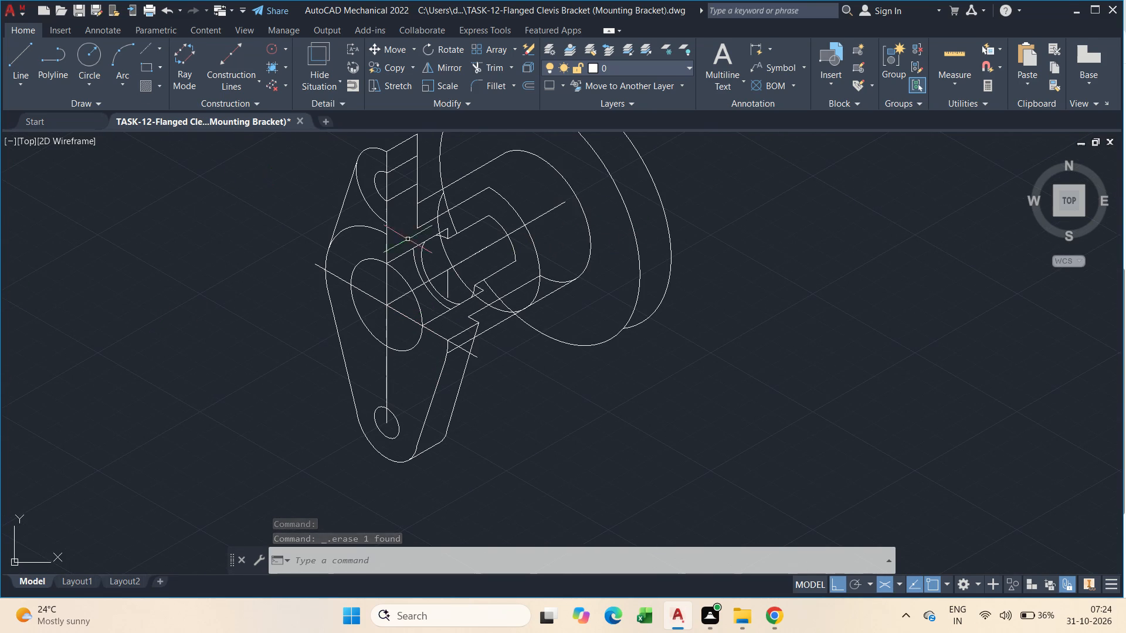
{"action": "scroll", "coordinate": [396, 226], "scroll_direction": "up", "scroll_amount": 2}
{"action": "middle_click_drag", "start_coordinate": [396, 226], "coordinate": [376, 415]}
{"action": "scroll", "coordinate": [376, 415], "scroll_direction": "down", "scroll_amount": 2}
{"action": "key", "text": "Escape"}
{"action": "scroll", "coordinate": [381, 348], "scroll_direction": "up", "scroll_amount": 1}
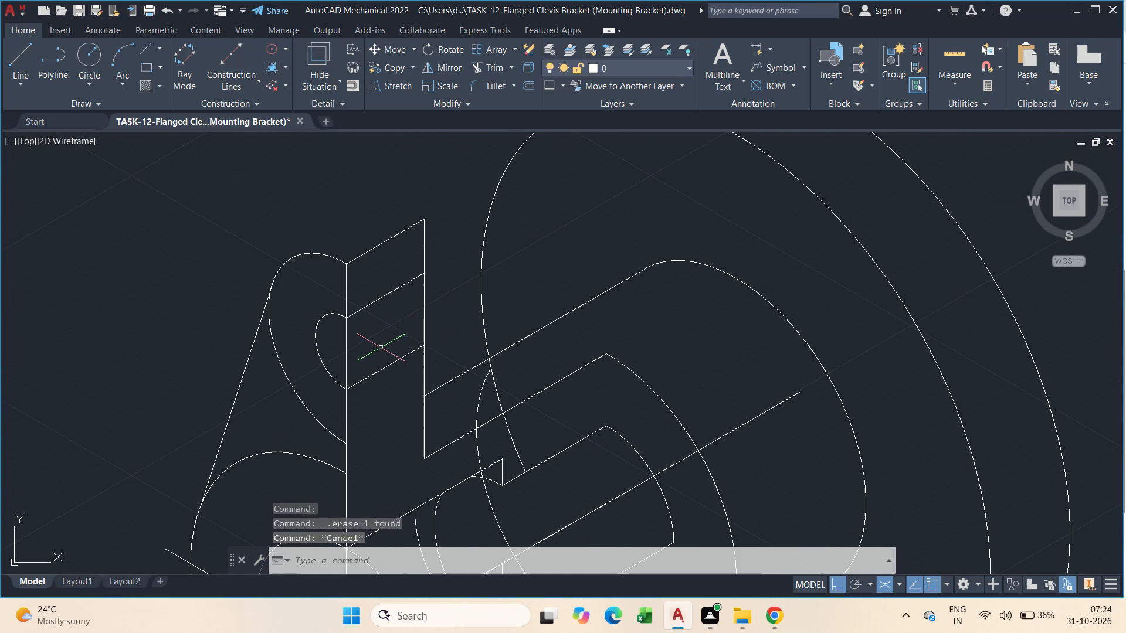
{"action": "type", "text": "tr"}
{"action": "key", "text": "space"}
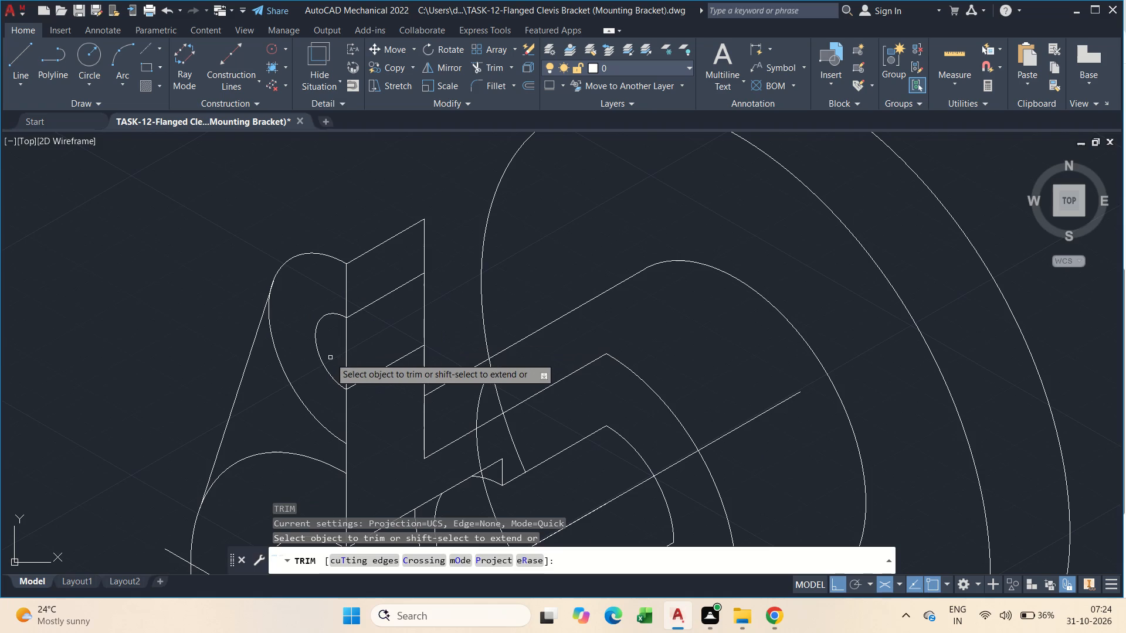
{"action": "left_click_drag", "start_coordinate": [331, 358], "coordinate": [449, 308]}
{"action": "key", "text": "Escape"}
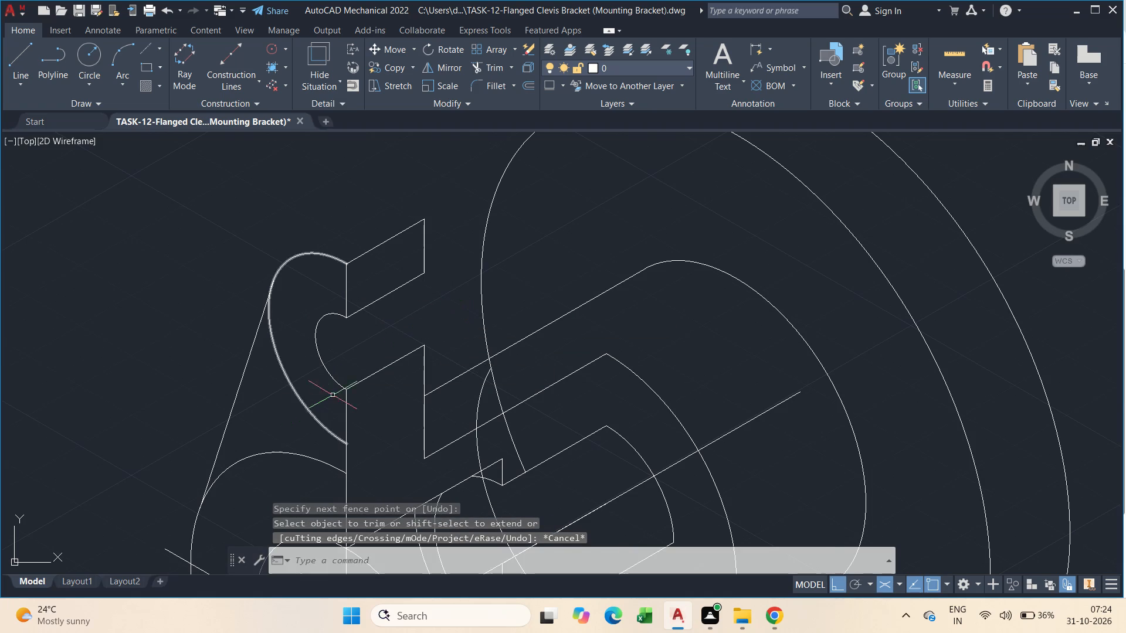
Copy the upper lug hole's arc from its lower end to the rear corner of the hole's lower edge line.
{"action": "scroll", "coordinate": [354, 359], "scroll_direction": "up", "scroll_amount": 1}
{"action": "left_click_drag", "start_coordinate": [350, 360], "coordinate": [302, 360]}
{"action": "left_click", "coordinate": [300, 359]}
{"action": "key", "text": "Escape"}
{"action": "left_click_drag", "start_coordinate": [320, 355], "coordinate": [316, 353]}
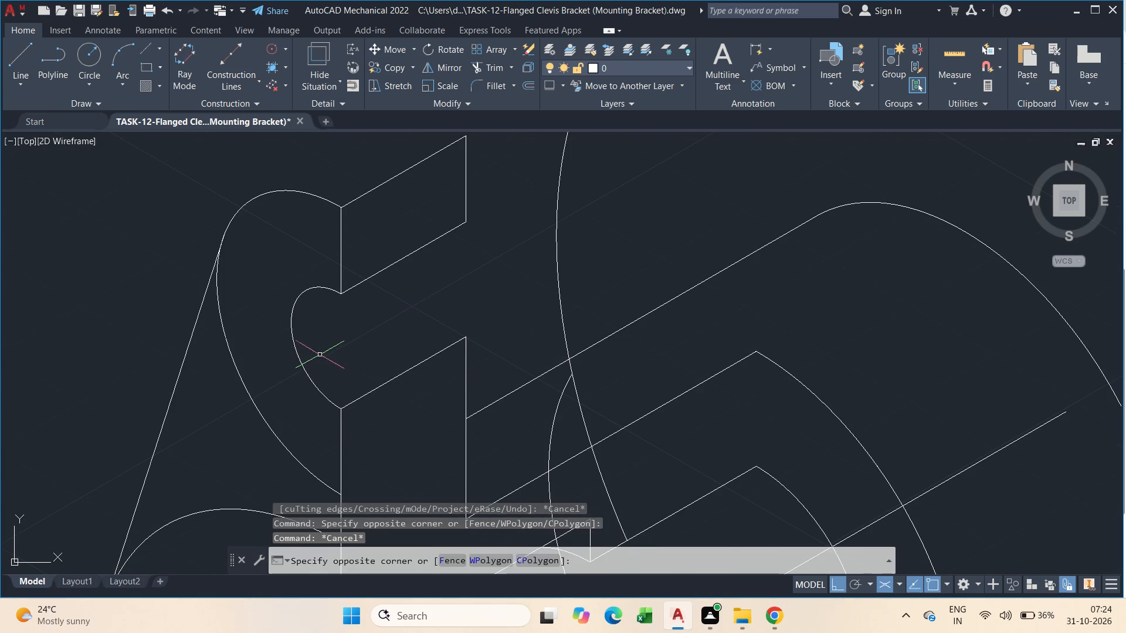
{"action": "left_click_drag", "start_coordinate": [316, 353], "coordinate": [310, 353]}
{"action": "left_click", "coordinate": [295, 346]}
{"action": "key", "text": "c"}
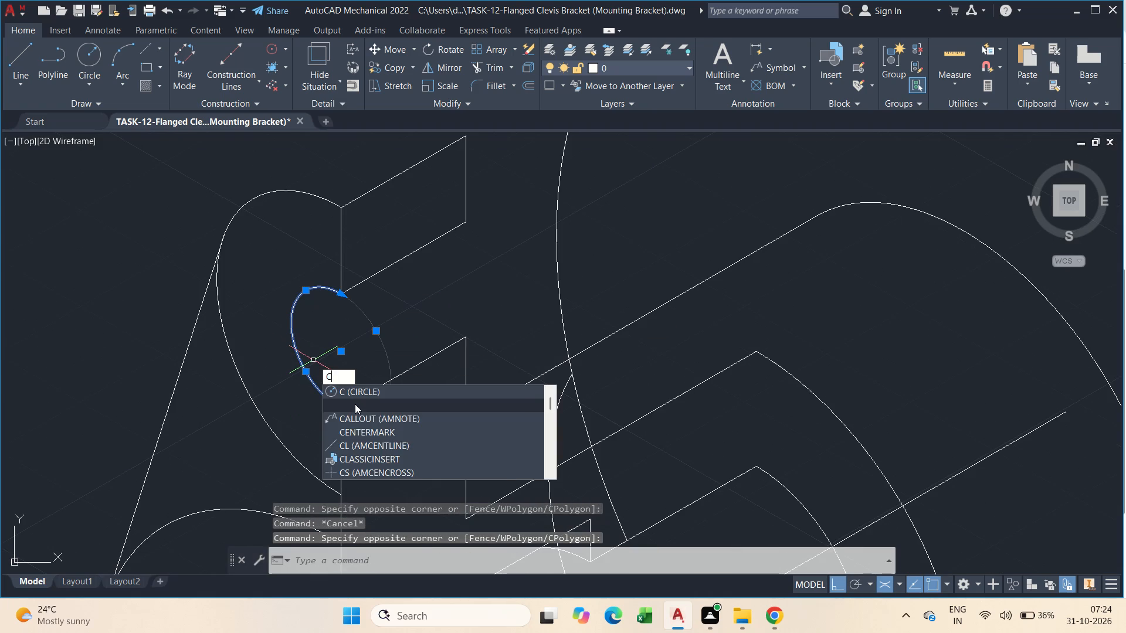
{"action": "left_click", "coordinate": [355, 404]}
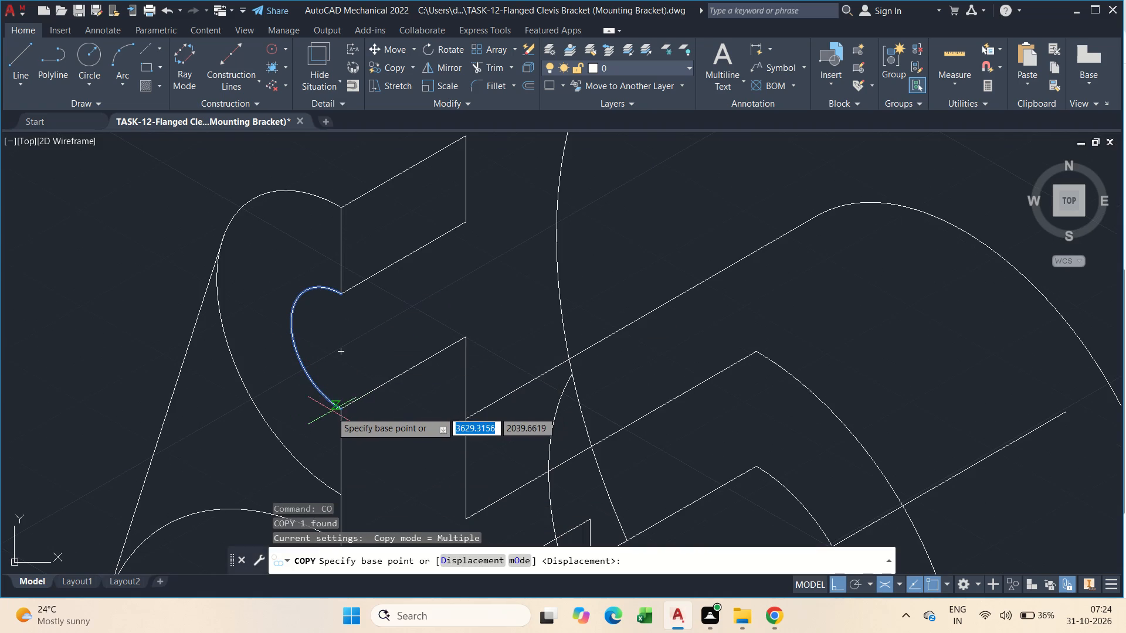
{"action": "left_click", "coordinate": [340, 407]}
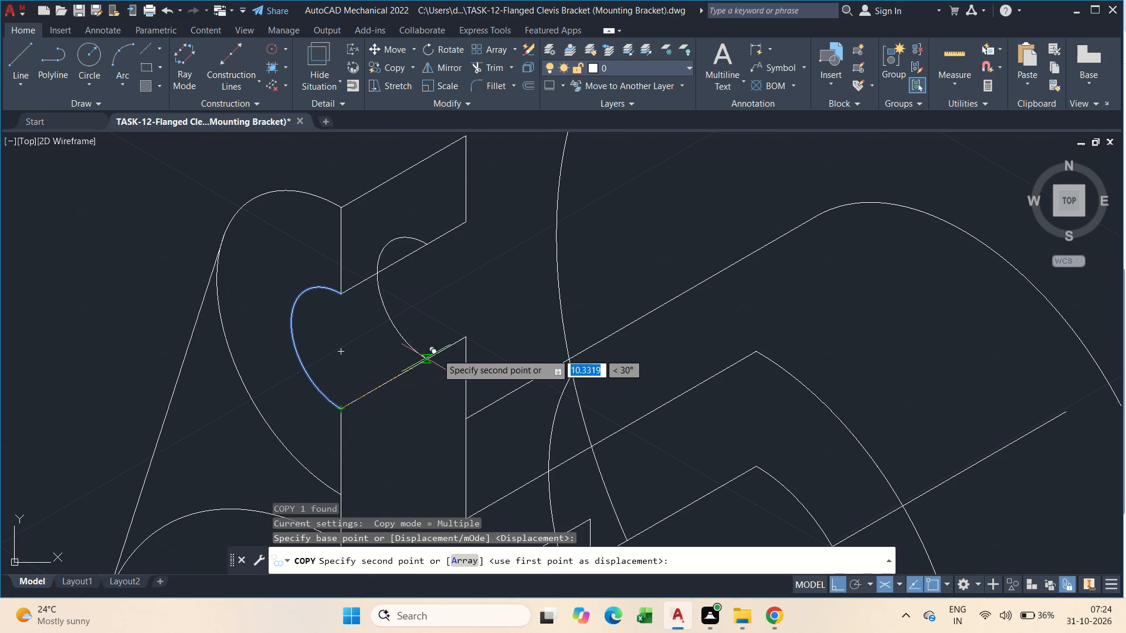
{"action": "left_click", "coordinate": [462, 335]}
{"action": "key", "text": "Escape"}
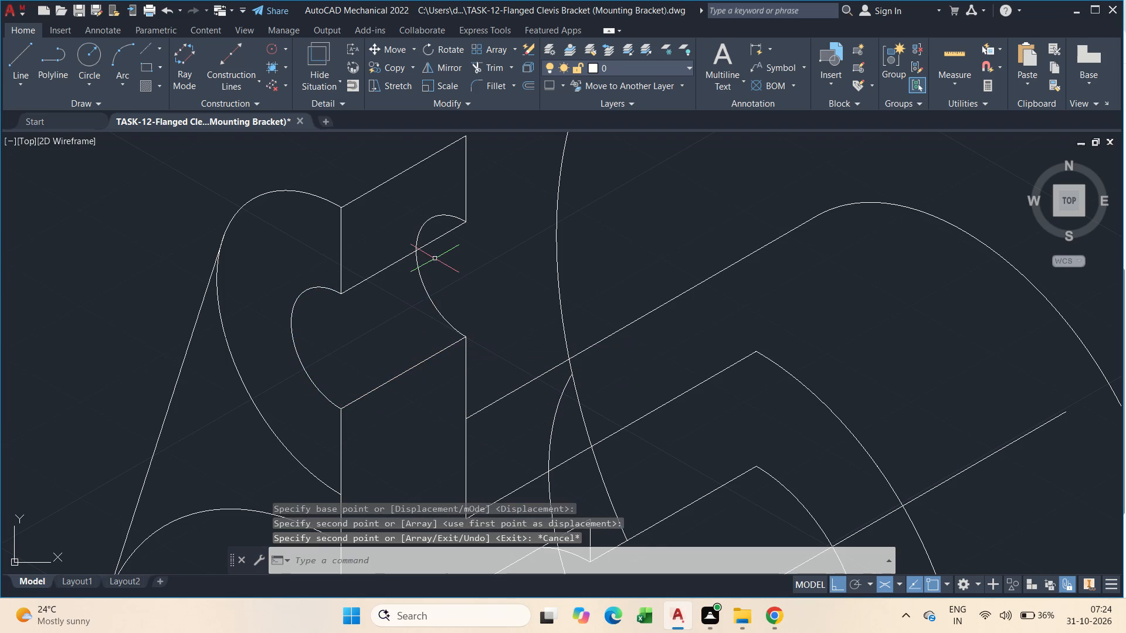
Trim the copied hole arc where it rises above the hole's upper edge line.
{"action": "type", "text": "tr"}
{"action": "key", "text": "space"}
{"action": "left_click", "coordinate": [433, 223]}
{"action": "left_click", "coordinate": [420, 209]}
{"action": "key", "text": "Escape"}
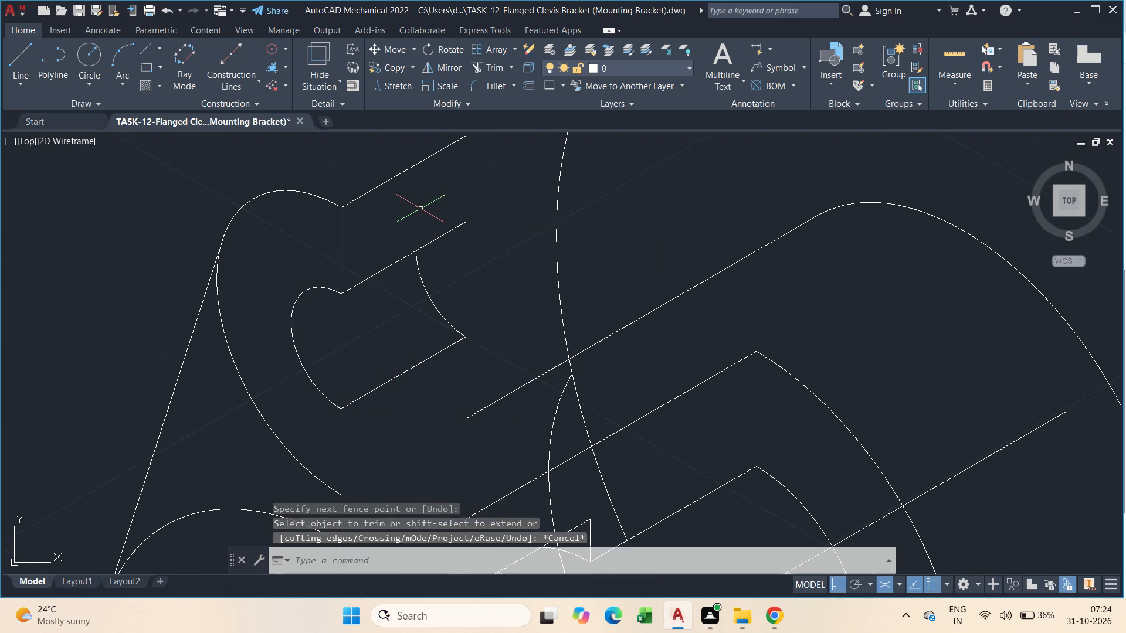
Save the drawing.
{"action": "scroll", "coordinate": [420, 209], "scroll_direction": "down", "scroll_amount": 1}
{"action": "key", "text": "Escape"}
{"action": "key", "text": "ctrl+s"}
{"action": "key", "text": "ctrl+s"}
Trim the hub ellipse at its lower tangent edge and erase its hidden arc running across the bore cutaway.
{"action": "scroll", "coordinate": [409, 345], "scroll_direction": "down", "scroll_amount": 2}
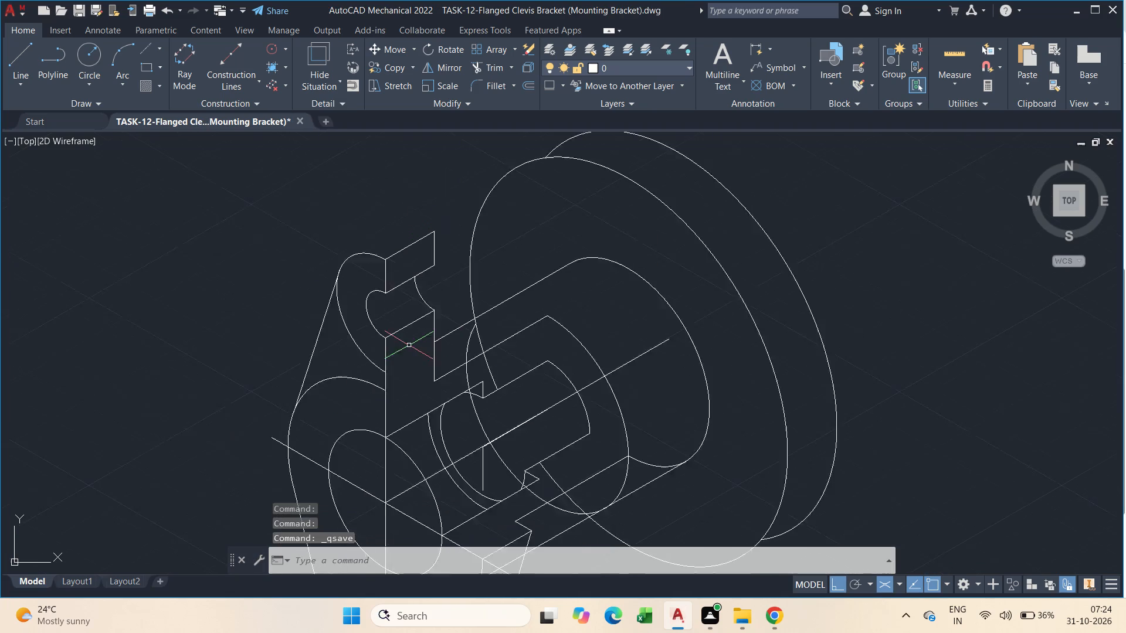
{"action": "middle_click_drag", "start_coordinate": [420, 394], "coordinate": [396, 305]}
{"action": "key", "text": "Escape"}
{"action": "scroll", "coordinate": [425, 308], "scroll_direction": "up", "scroll_amount": 3}
{"action": "left_click", "coordinate": [491, 304]}
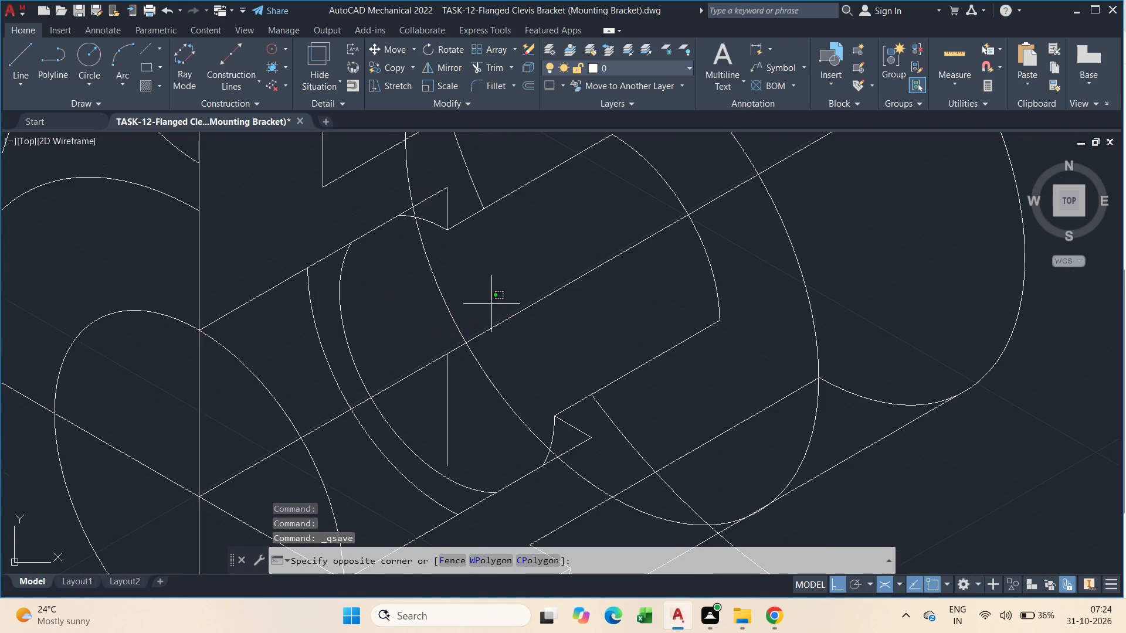
{"action": "key", "text": "Escape"}
{"action": "scroll", "coordinate": [491, 304], "scroll_direction": "down", "scroll_amount": 1}
{"action": "scroll", "coordinate": [645, 450], "scroll_direction": "up", "scroll_amount": 3}
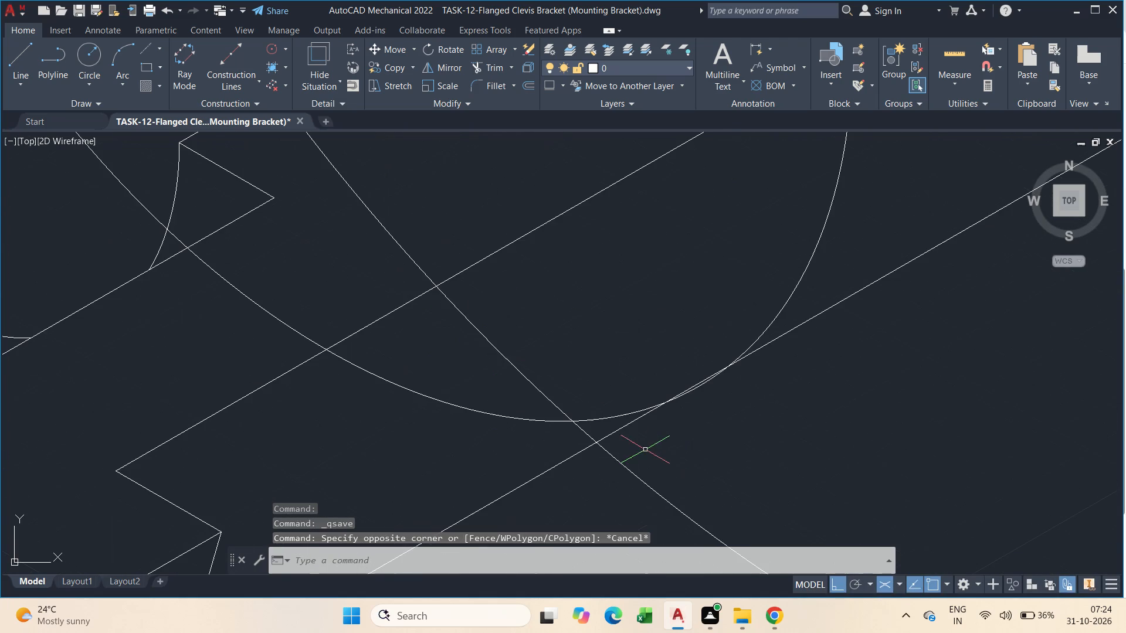
{"action": "type", "text": "tr"}
{"action": "key", "text": "space"}
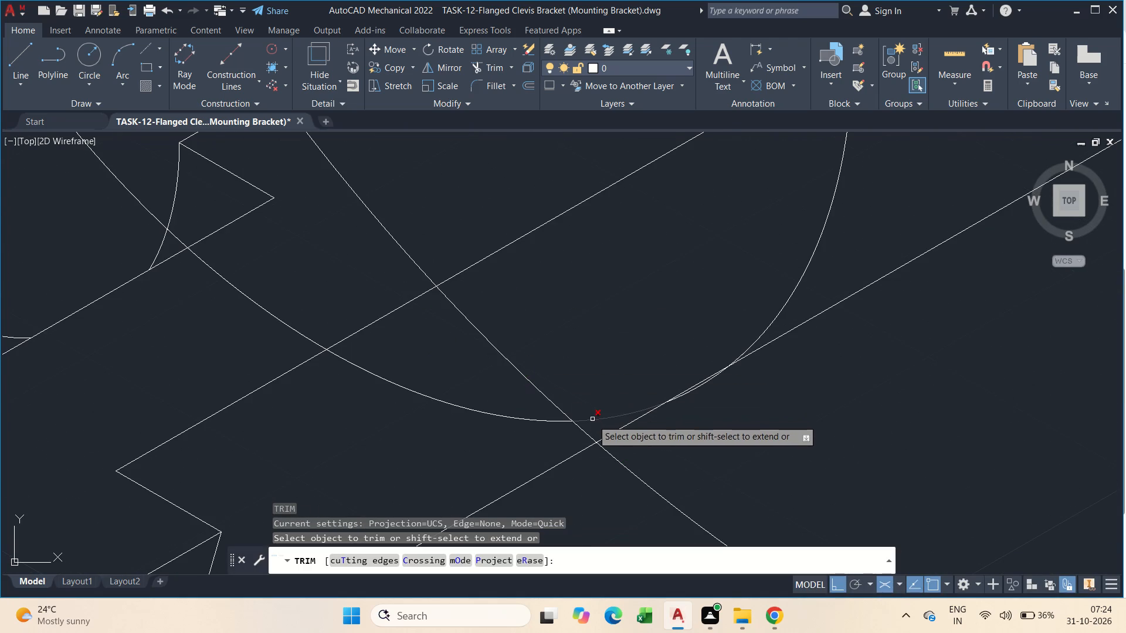
{"action": "left_click", "coordinate": [592, 420]}
{"action": "key", "text": "Escape"}
{"action": "left_click", "coordinate": [528, 440]}
{"action": "left_click", "coordinate": [515, 424]}
{"action": "left_click_drag", "start_coordinate": [501, 414], "coordinate": [496, 410]}
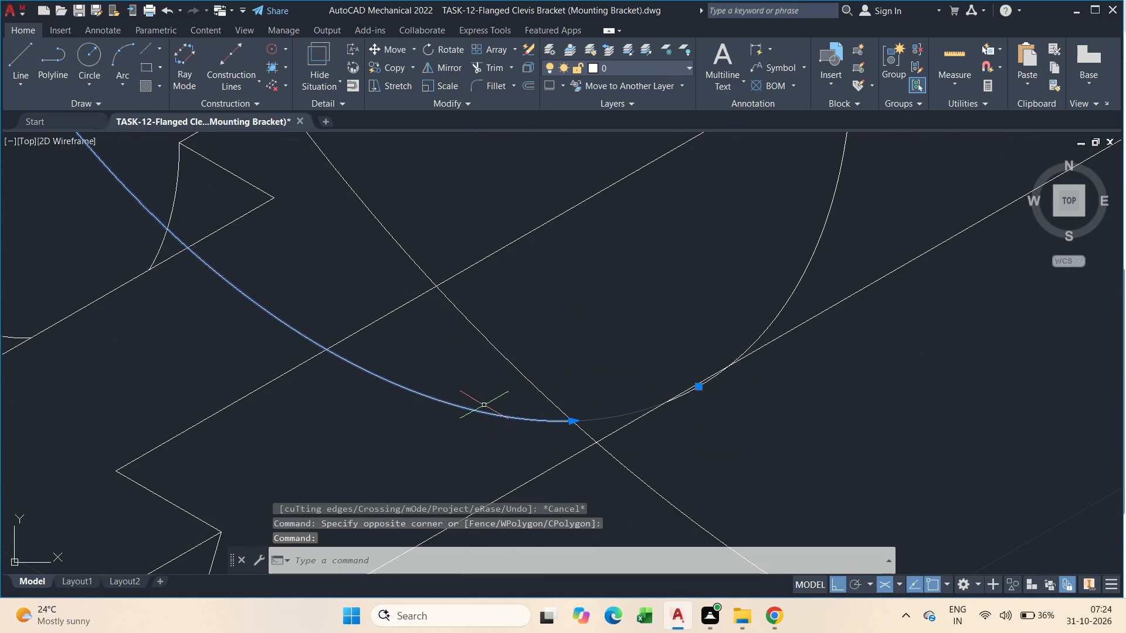
{"action": "key", "text": "Delete"}
Erase the 30° axis lines and the short vertical construction line inside the bore.
{"action": "scroll", "coordinate": [477, 408], "scroll_direction": "down", "scroll_amount": 4}
{"action": "middle_click_drag", "start_coordinate": [467, 314], "coordinate": [498, 248]}
{"action": "key", "text": "Escape"}
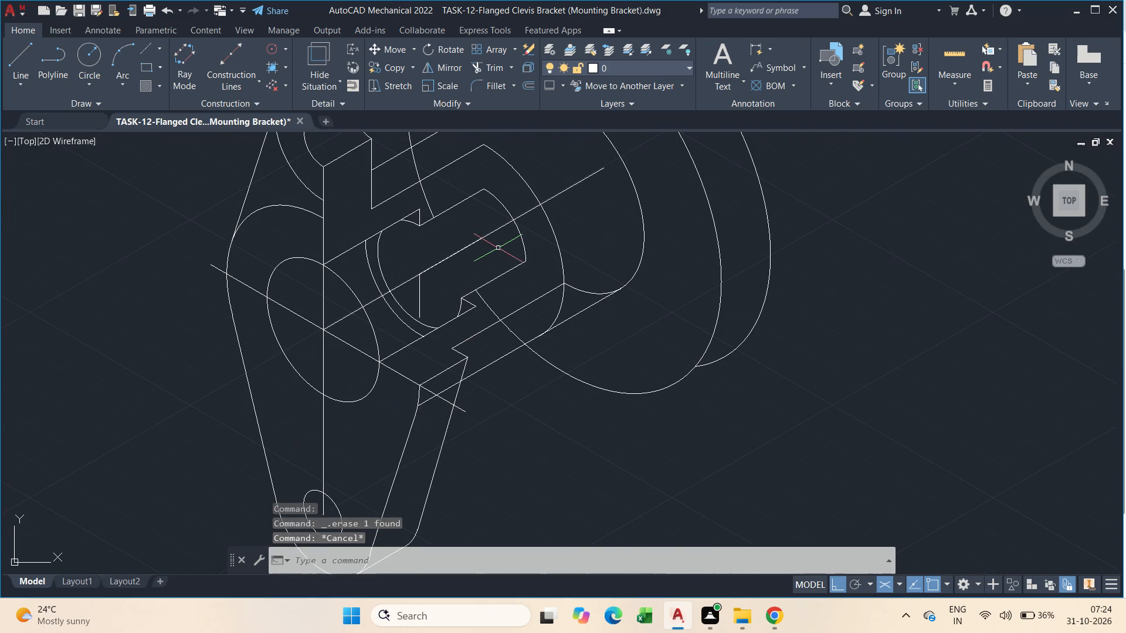
{"action": "left_click_drag", "start_coordinate": [437, 290], "coordinate": [422, 290]}
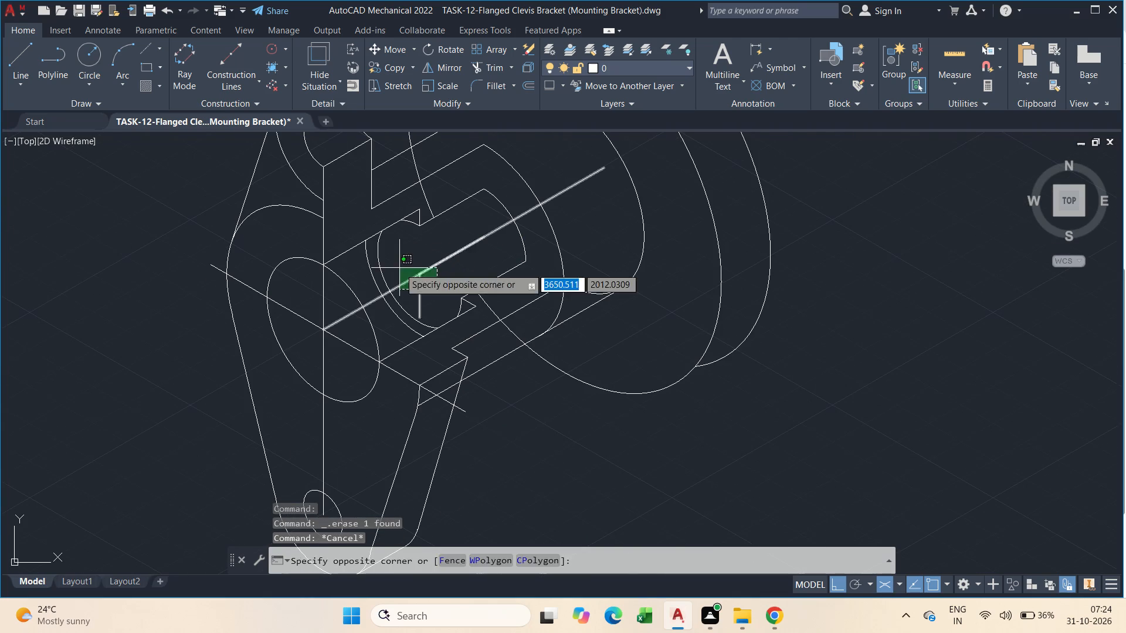
{"action": "left_click", "coordinate": [399, 268]}
{"action": "key", "text": "Delete"}
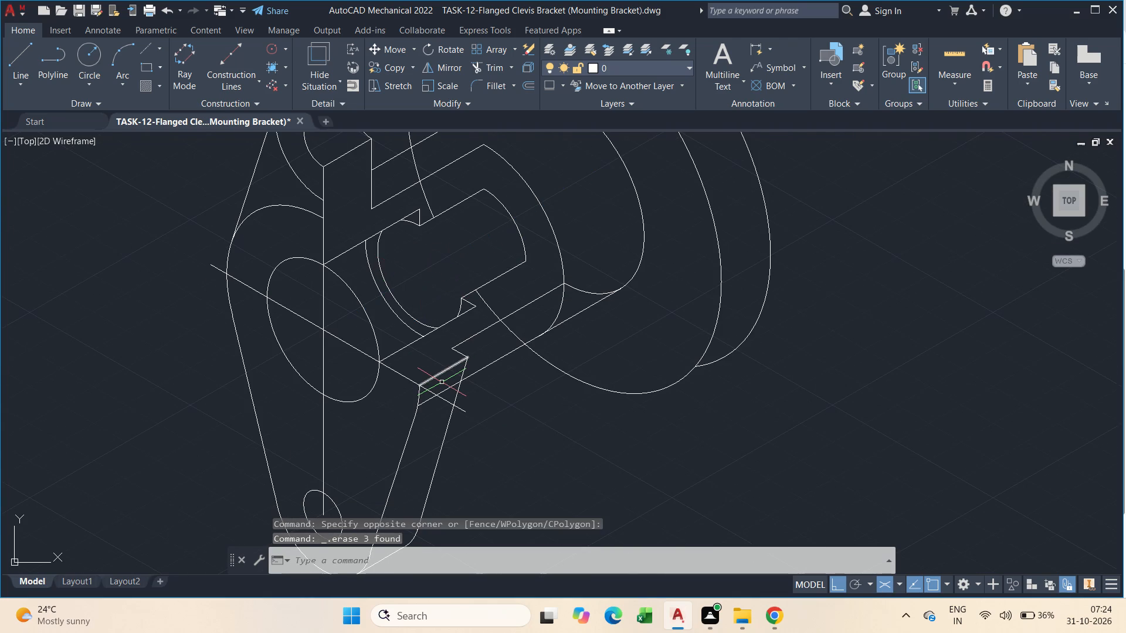
Draw the edge line joining the tops of the flange's front and rear ellipses.
{"action": "scroll", "coordinate": [430, 355], "scroll_direction": "down", "scroll_amount": 1}
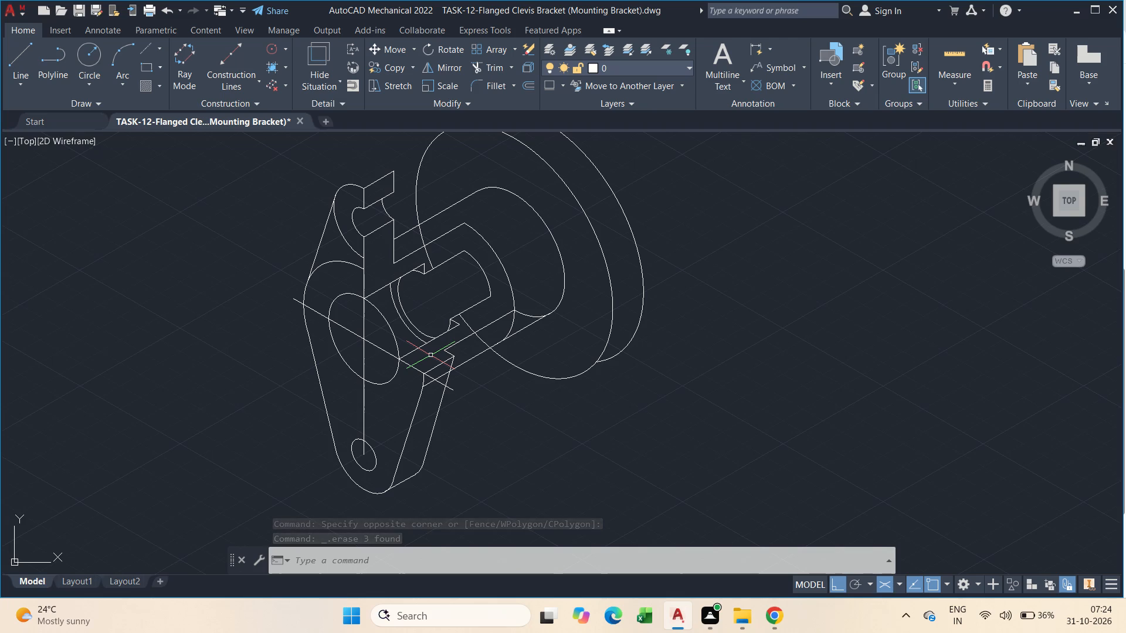
{"action": "key", "text": "Escape"}
{"action": "middle_click_drag", "start_coordinate": [520, 283], "coordinate": [513, 352]}
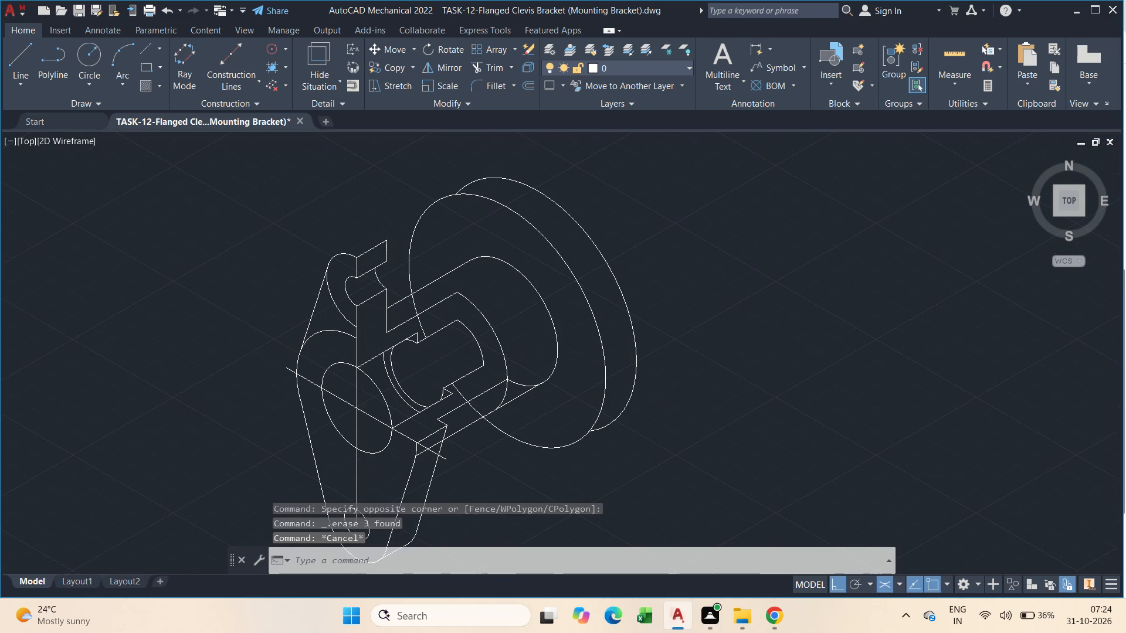
{"action": "type", "text": "l"}
{"action": "key", "text": "space"}
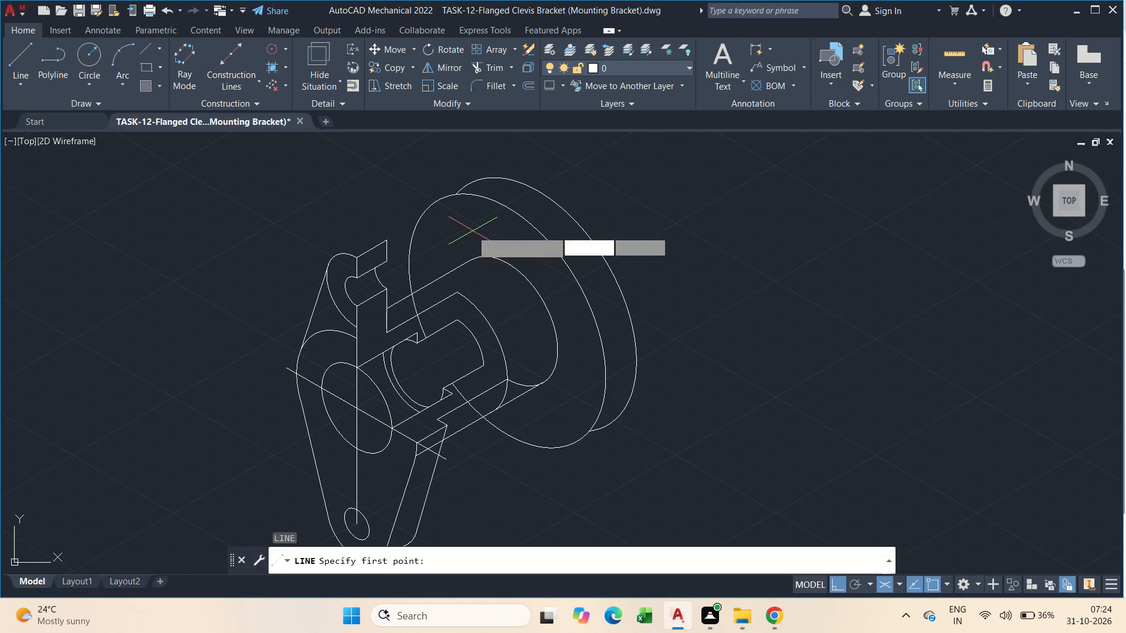
{"action": "scroll", "coordinate": [458, 206], "scroll_direction": "up", "scroll_amount": 1}
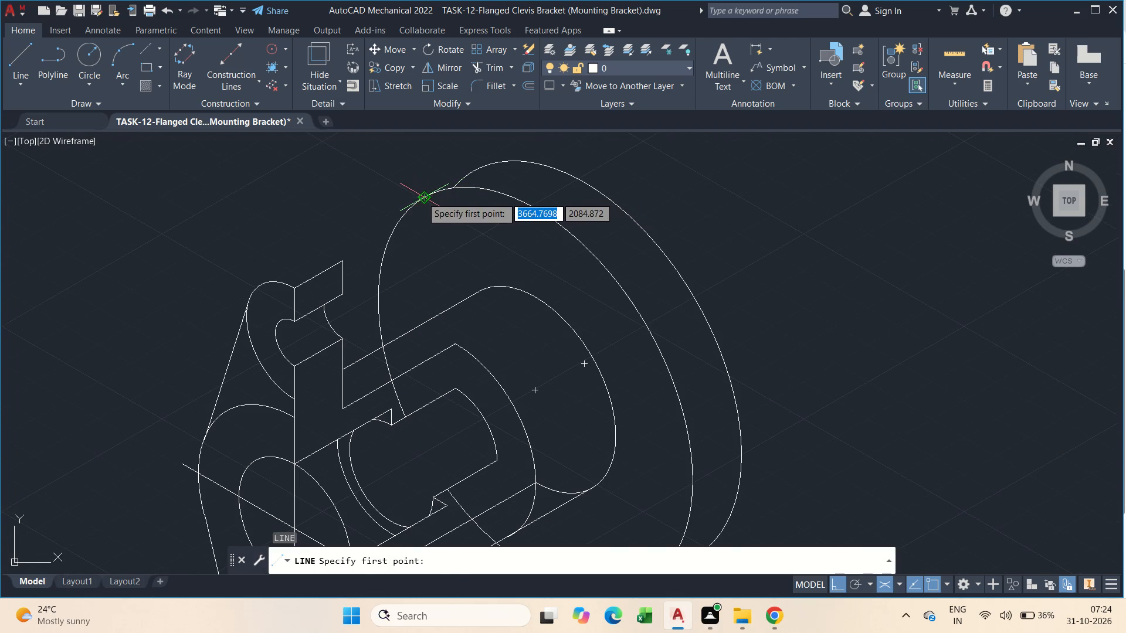
{"action": "left_click", "coordinate": [422, 197]}
{"action": "left_click", "coordinate": [476, 167]}
{"action": "key", "text": "Escape"}
Trim the rear flange ellipse's hidden arc between the new edge line and the front flange ellipse.
{"action": "scroll", "coordinate": [473, 178], "scroll_direction": "up", "scroll_amount": 3}
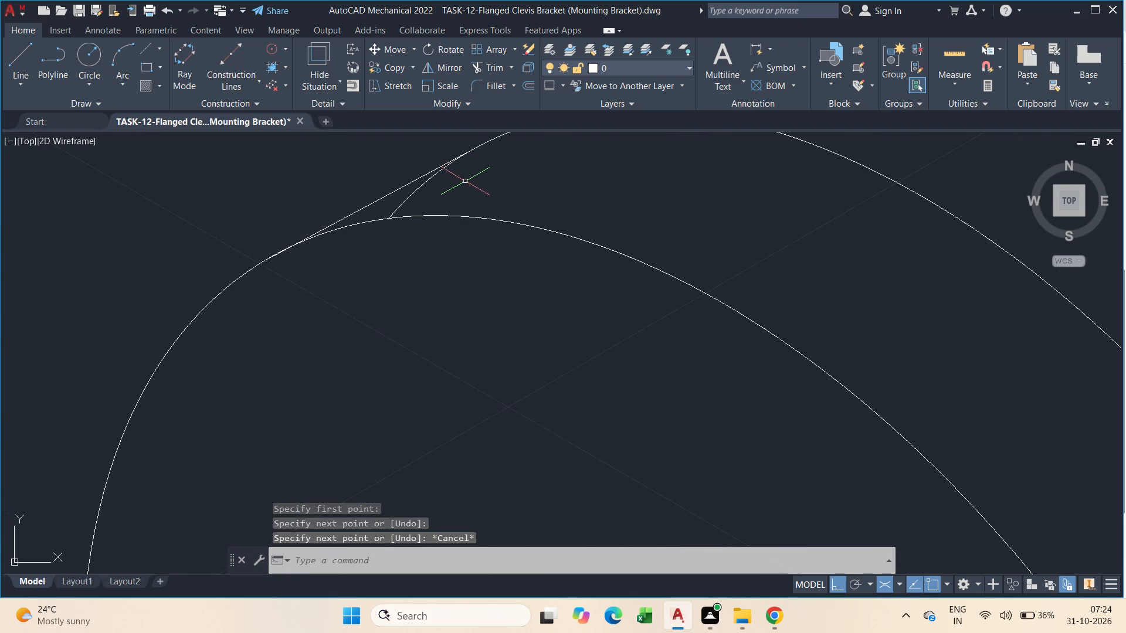
{"action": "type", "text": "tr"}
{"action": "key", "text": "space"}
{"action": "left_click_drag", "start_coordinate": [446, 188], "coordinate": [422, 189]}
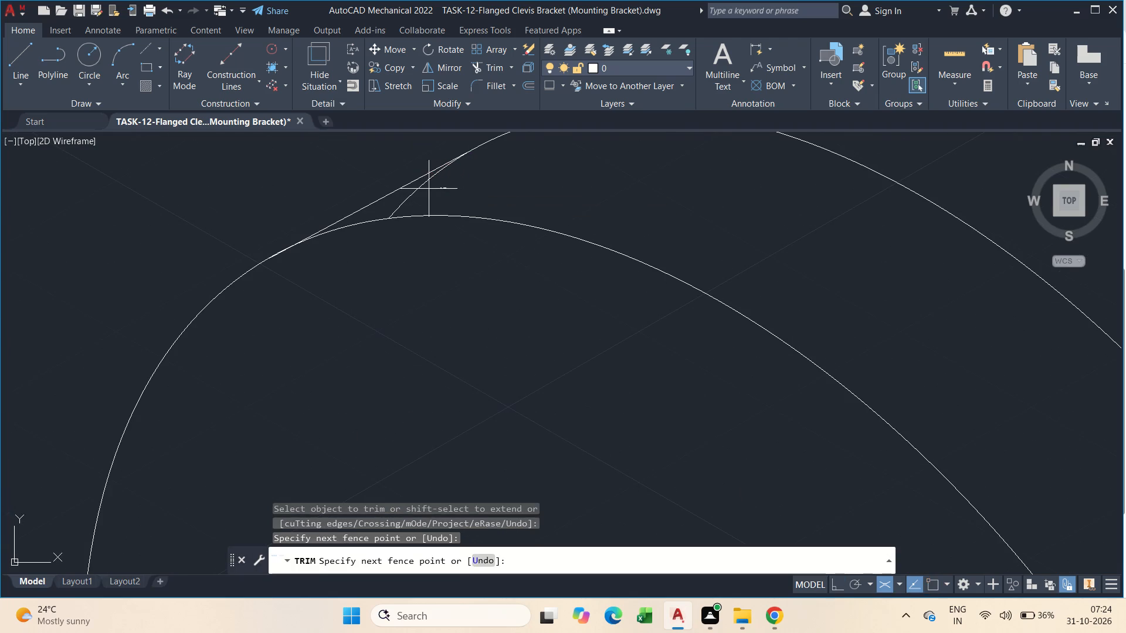
{"action": "left_click_drag", "start_coordinate": [422, 189], "coordinate": [420, 189]}
{"action": "double_click", "coordinate": [413, 190]}
{"action": "key", "text": "Escape"}
{"action": "scroll", "coordinate": [595, 188], "scroll_direction": "down", "scroll_amount": 2}
{"action": "middle_click_drag", "start_coordinate": [622, 331], "coordinate": [521, 226]}
{"action": "scroll", "coordinate": [523, 226], "scroll_direction": "down", "scroll_amount": 2}
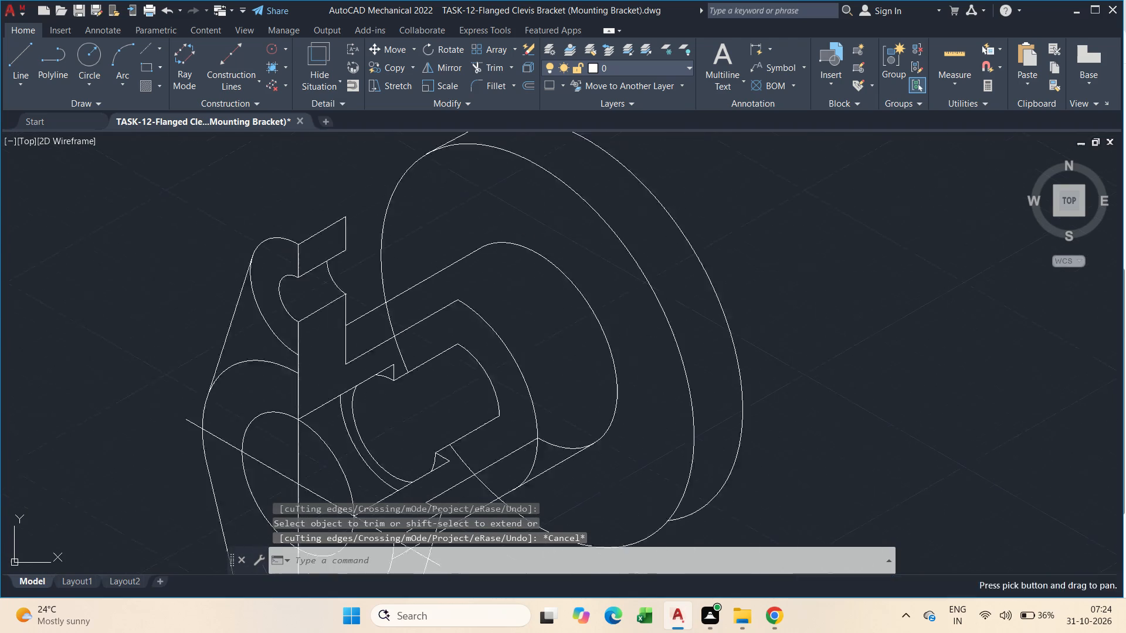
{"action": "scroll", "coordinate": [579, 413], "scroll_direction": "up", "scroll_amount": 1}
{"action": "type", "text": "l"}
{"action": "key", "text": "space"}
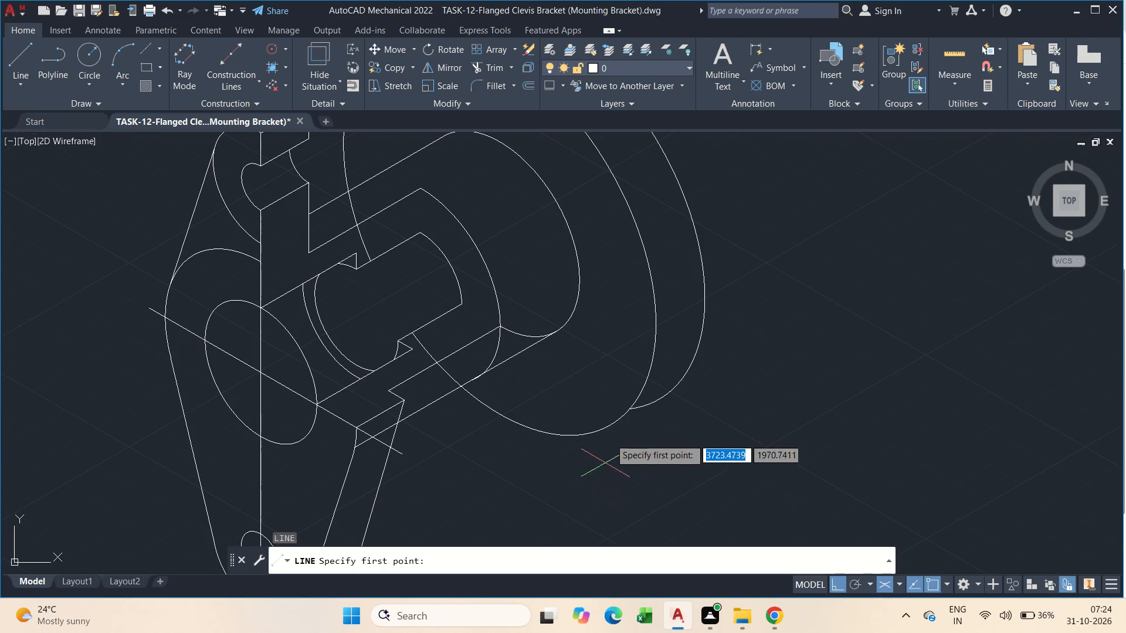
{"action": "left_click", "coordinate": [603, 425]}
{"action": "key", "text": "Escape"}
Draw the 30° edge line joining the lower tangent points of the flange's front and rear ellipses.
{"action": "scroll", "coordinate": [604, 424], "scroll_direction": "up", "scroll_amount": 2}
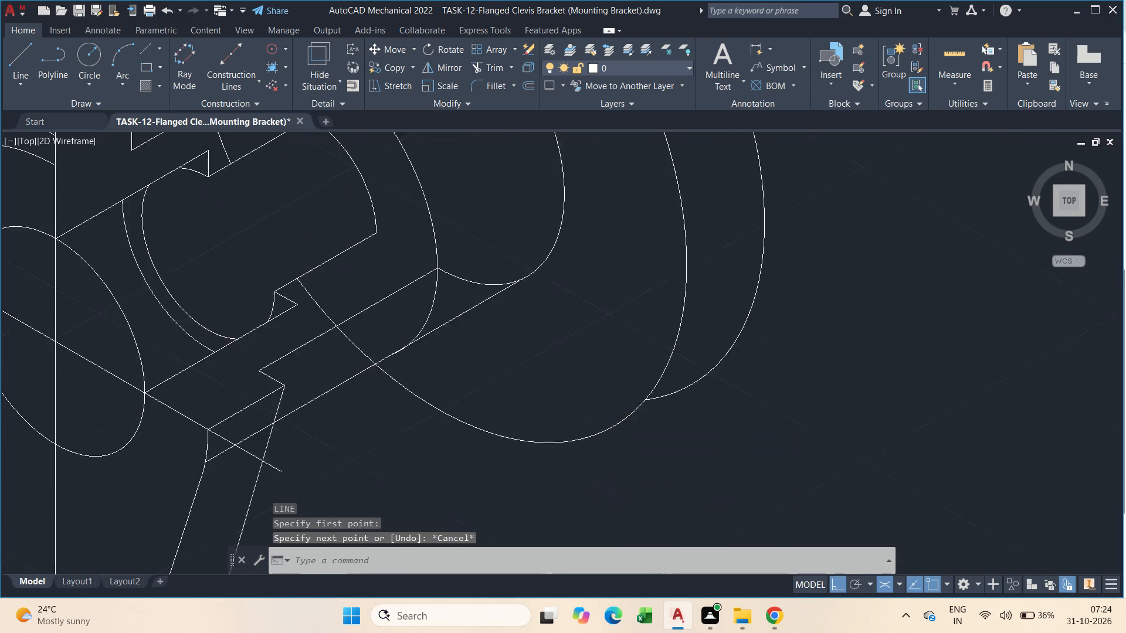
{"action": "type", "text": "l"}
{"action": "key", "text": "space"}
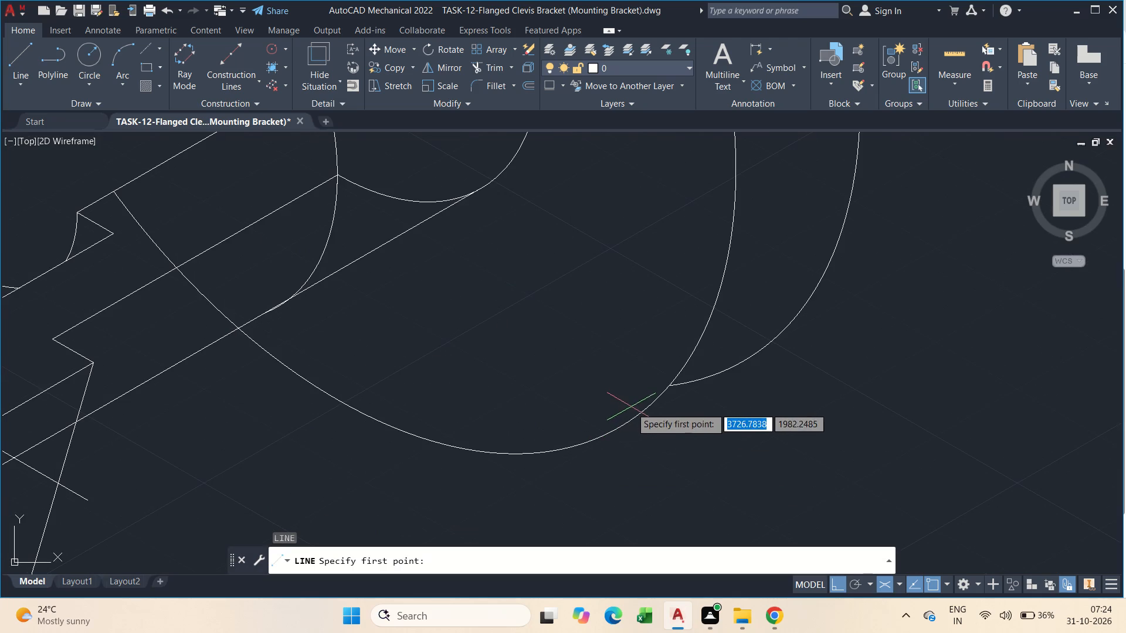
{"action": "left_click_drag", "start_coordinate": [616, 433], "coordinate": [622, 430]}
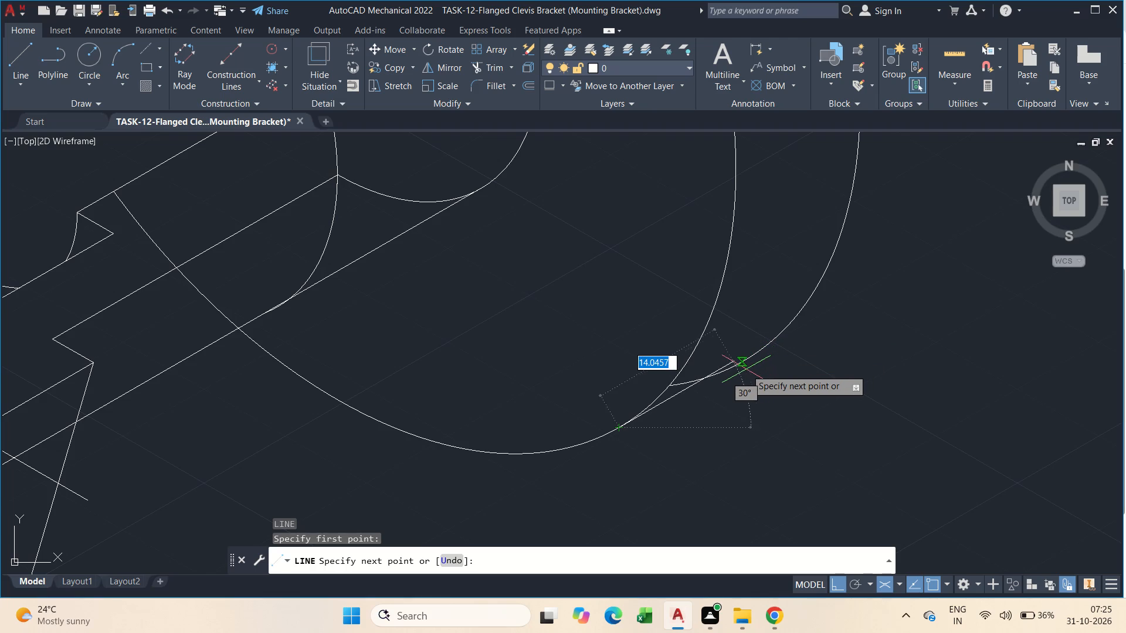
{"action": "left_click", "coordinate": [748, 367]}
{"action": "key", "text": "Escape"}
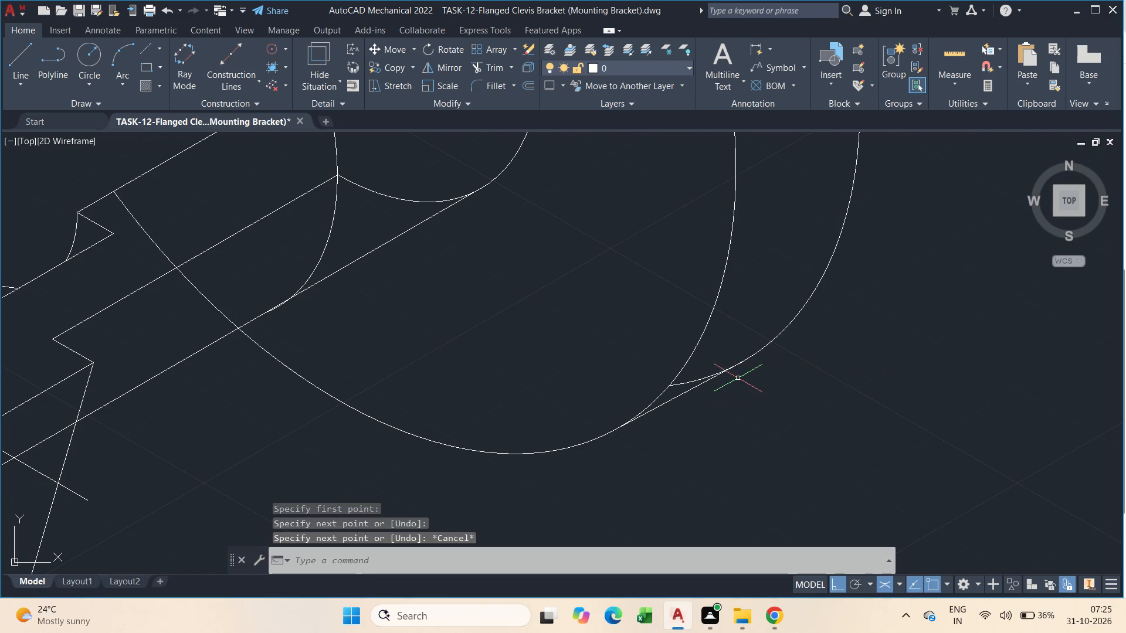
Trim the rear flange ellipse's hidden arc between the lower edge line and the front flange ellipse.
{"action": "scroll", "coordinate": [725, 375], "scroll_direction": "up", "scroll_amount": 1}
{"action": "key", "text": "t"}
{"action": "key", "text": "r"}
{"action": "key", "text": "space"}
{"action": "left_click_drag", "start_coordinate": [669, 389], "coordinate": [671, 373]}
{"action": "scroll", "coordinate": [723, 358], "scroll_direction": "down", "scroll_amount": 3}
{"action": "key", "text": "Escape"}
{"action": "scroll", "coordinate": [675, 366], "scroll_direction": "down", "scroll_amount": 2}
{"action": "key", "text": "Escape"}
{"action": "scroll", "coordinate": [673, 351], "scroll_direction": "up", "scroll_amount": 1}
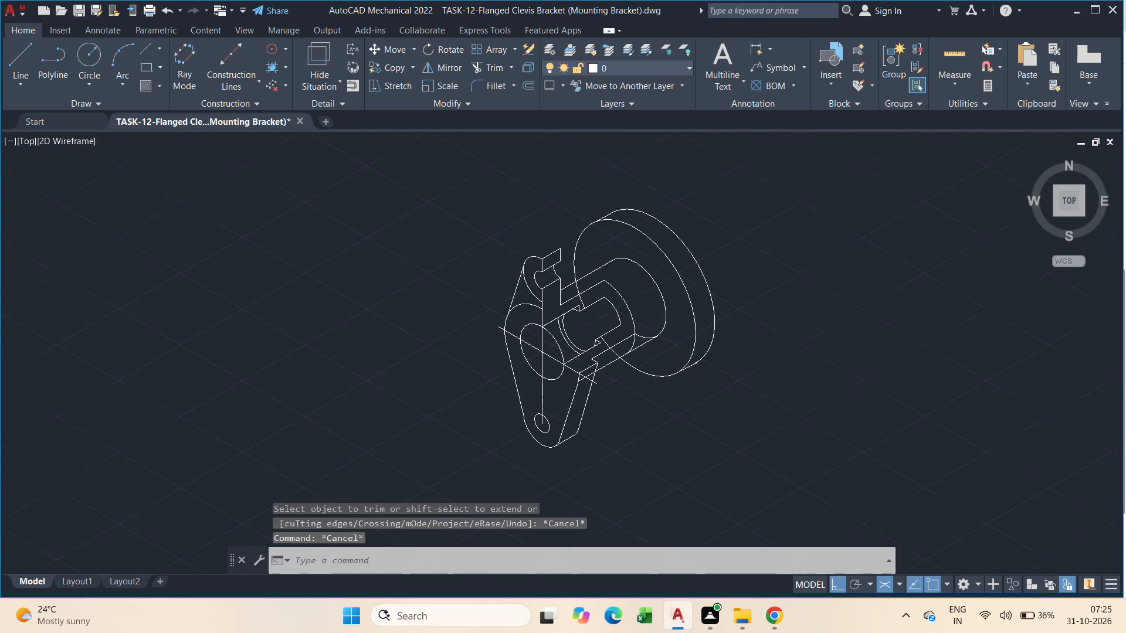
Trim the hub's leftover front and rear arcs between the cutaway's outer corner and the hub's lower edge line.
{"action": "scroll", "coordinate": [673, 351], "scroll_direction": "up", "scroll_amount": 2}
{"action": "middle_click_drag", "start_coordinate": [545, 313], "coordinate": [629, 438]}
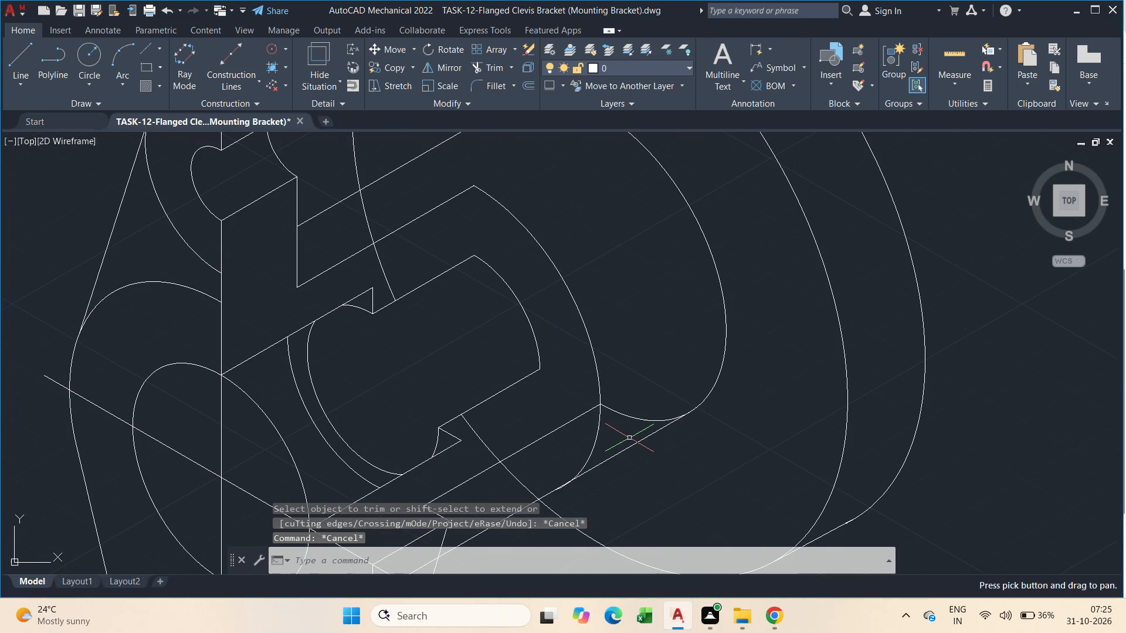
{"action": "type", "text": "tr"}
{"action": "key", "text": "space"}
{"action": "scroll", "coordinate": [629, 414], "scroll_direction": "up", "scroll_amount": 2}
{"action": "scroll", "coordinate": [660, 378], "scroll_direction": "down", "scroll_amount": 3}
{"action": "left_click_drag", "start_coordinate": [660, 378], "coordinate": [646, 411]}
{"action": "left_click_drag", "start_coordinate": [646, 411], "coordinate": [583, 424]}
{"action": "key", "text": "Escape"}
Draw the 30° and vertical edge lines joining the ends of the bore arc and hub arc at the cutaway.
{"action": "type", "text": "l"}
{"action": "key", "text": "space"}
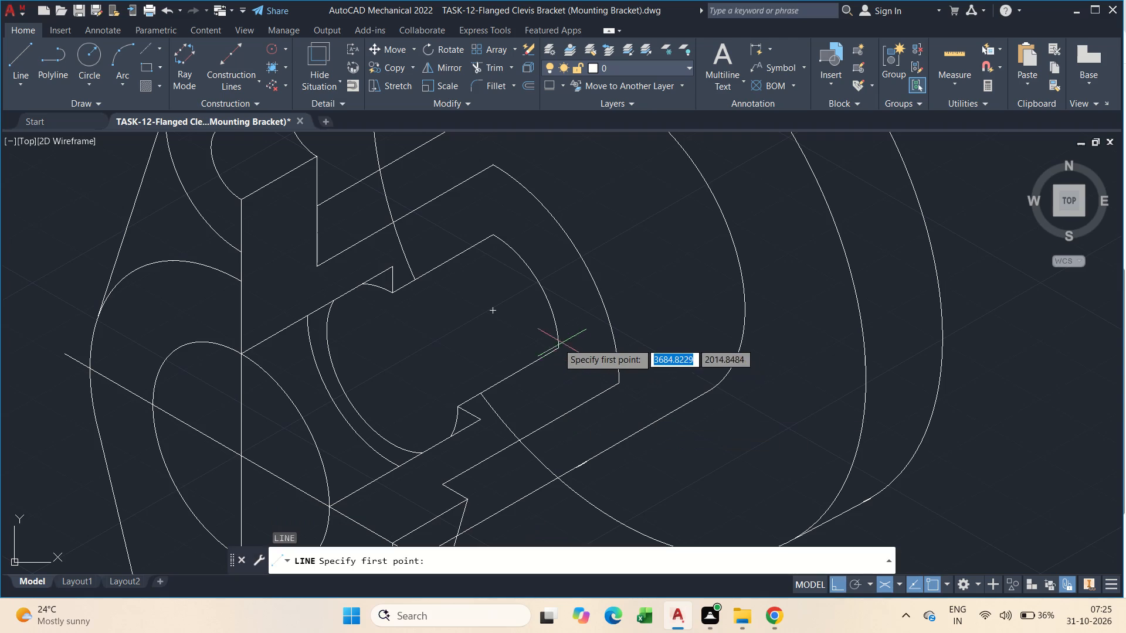
{"action": "left_click_drag", "start_coordinate": [559, 352], "coordinate": [572, 363]}
{"action": "left_click", "coordinate": [623, 389]}
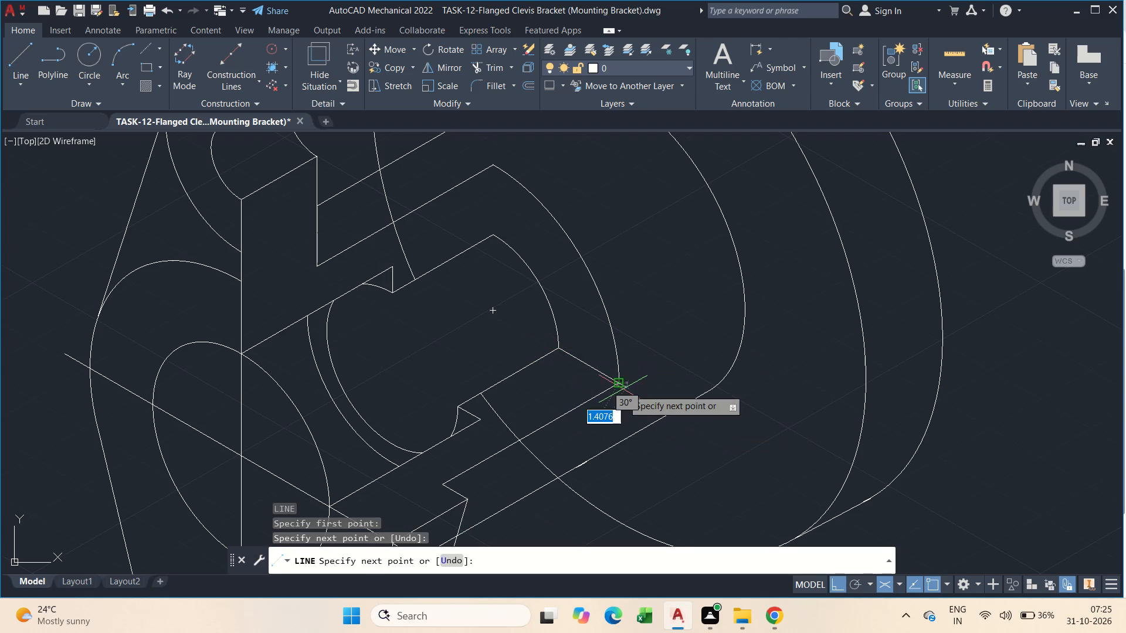
{"action": "key", "text": "Escape"}
{"action": "type", "text": "l"}
{"action": "key", "text": "space"}
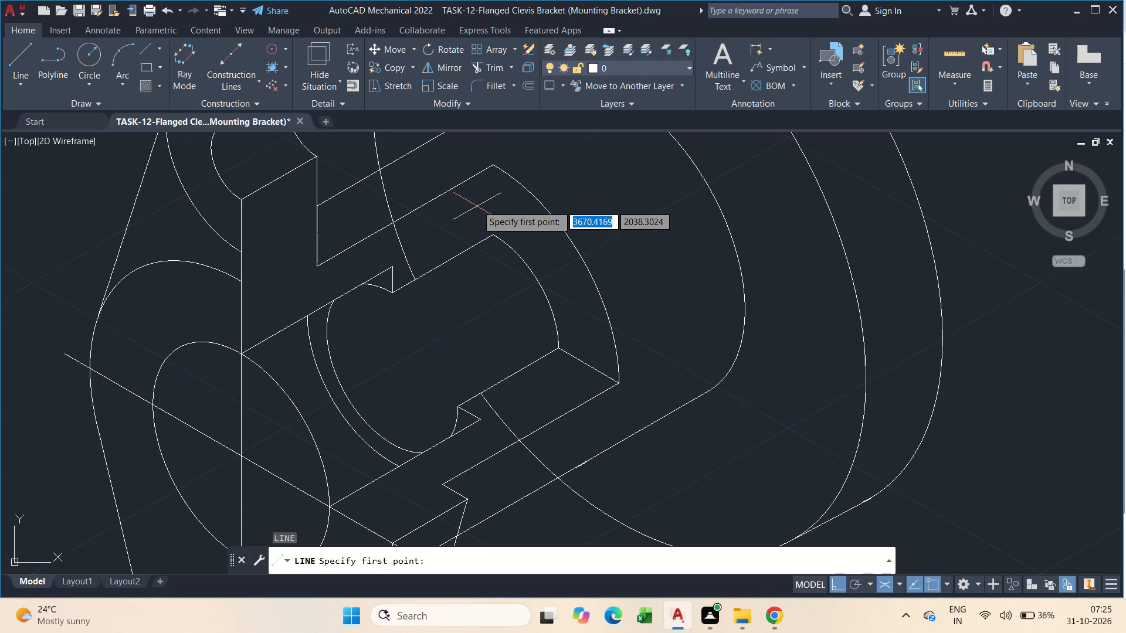
{"action": "left_click", "coordinate": [491, 162]}
{"action": "left_click", "coordinate": [489, 233]}
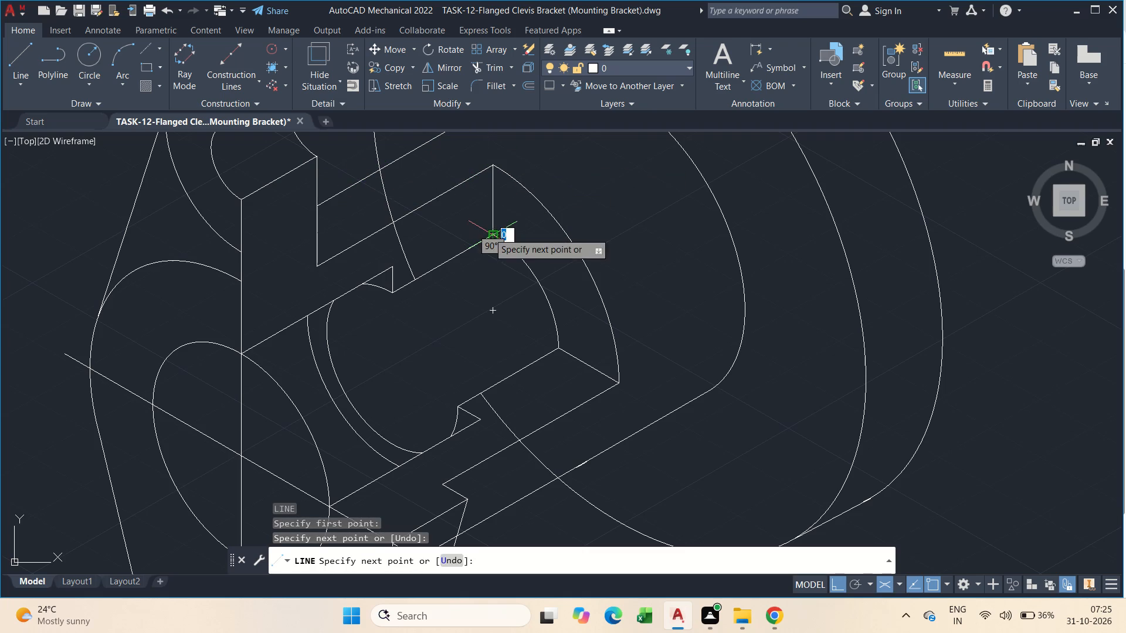
{"action": "key", "text": "Escape"}
{"action": "scroll", "coordinate": [448, 313], "scroll_direction": "down", "scroll_amount": 2}
{"action": "key", "text": "Escape"}
Save the drawing.
{"action": "key", "text": "ctrl+s"}
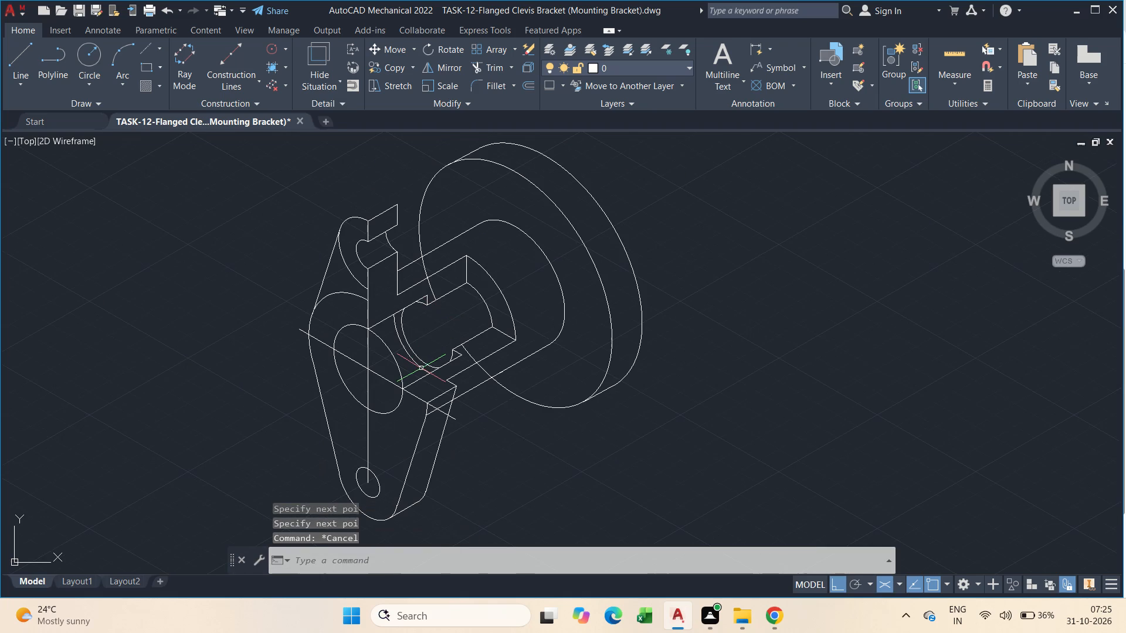
{"action": "key", "text": "ctrl+s"}
{"action": "key", "text": "Escape"}
Copy the upper lug's front outer arc 15 mm along 30° to the rear corner of the lug's cut face.
{"action": "scroll", "coordinate": [347, 232], "scroll_direction": "up", "scroll_amount": 3}
{"action": "middle_click_drag", "start_coordinate": [347, 232], "coordinate": [347, 243]}
{"action": "scroll", "coordinate": [347, 243], "scroll_direction": "down", "scroll_amount": 1}
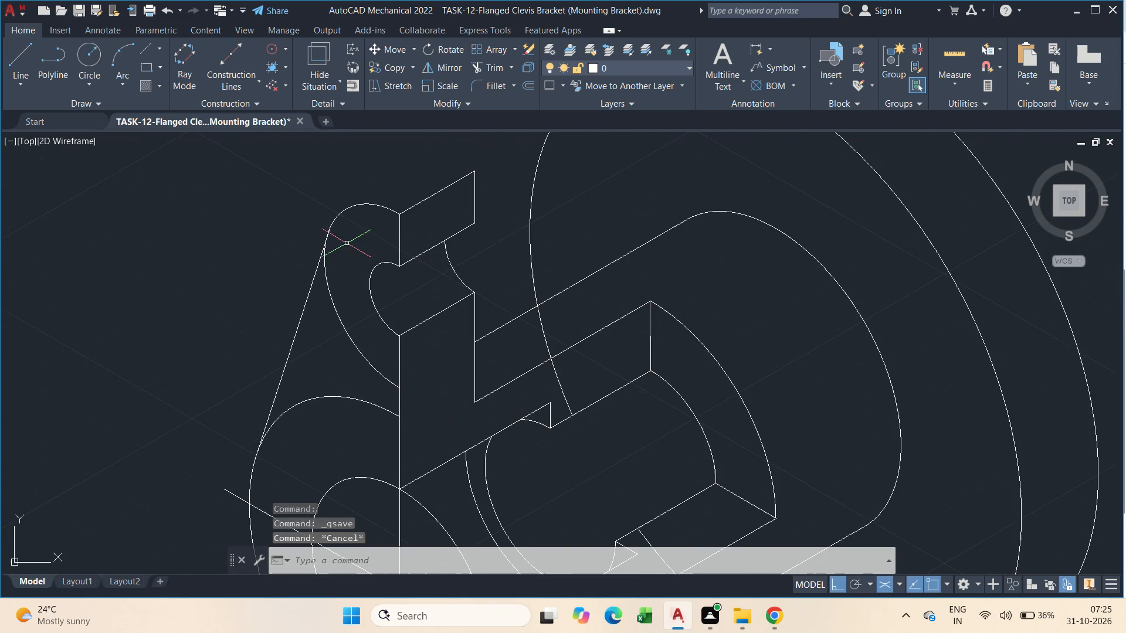
{"action": "left_click_drag", "start_coordinate": [342, 275], "coordinate": [319, 304]}
{"action": "left_click_drag", "start_coordinate": [318, 305], "coordinate": [318, 310]}
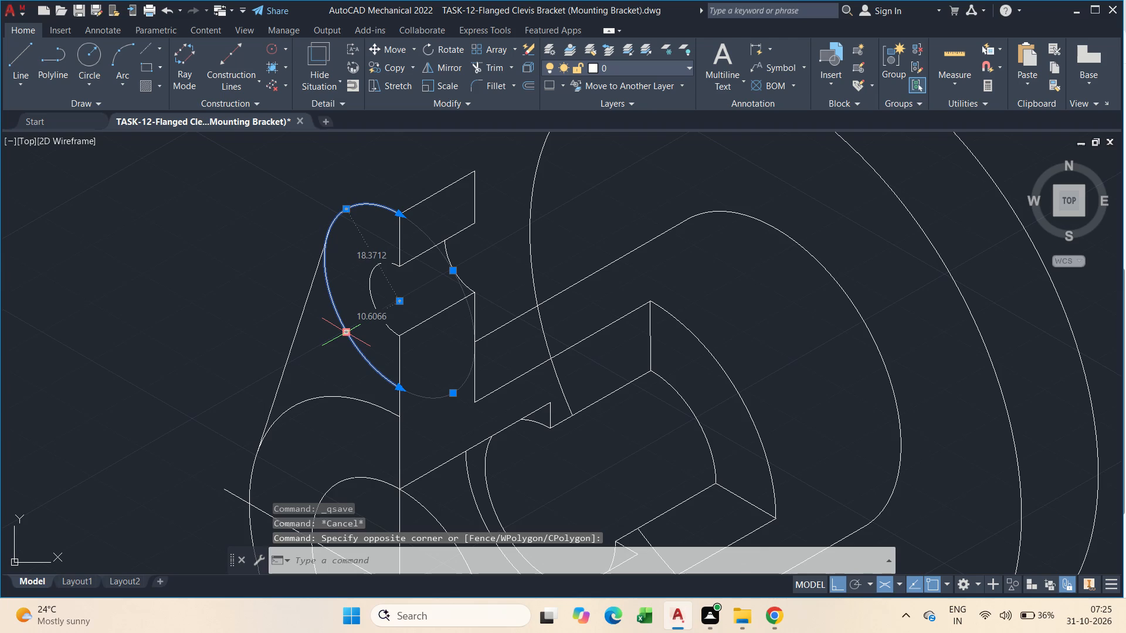
{"action": "key", "text": "c"}
{"action": "left_click", "coordinate": [384, 382]}
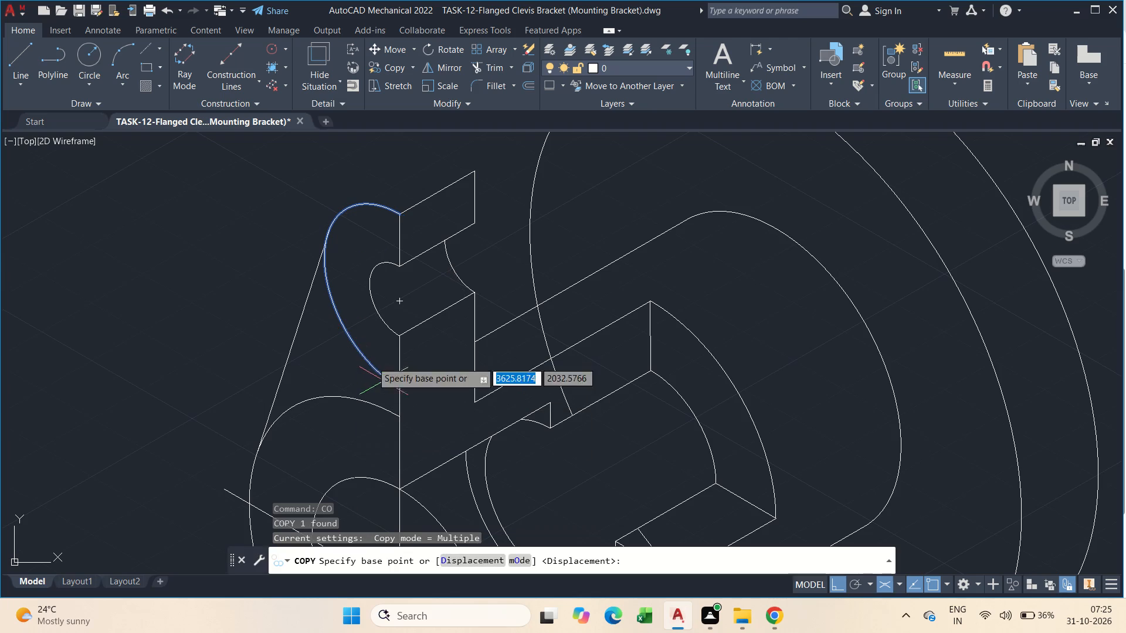
{"action": "left_click", "coordinate": [399, 213]}
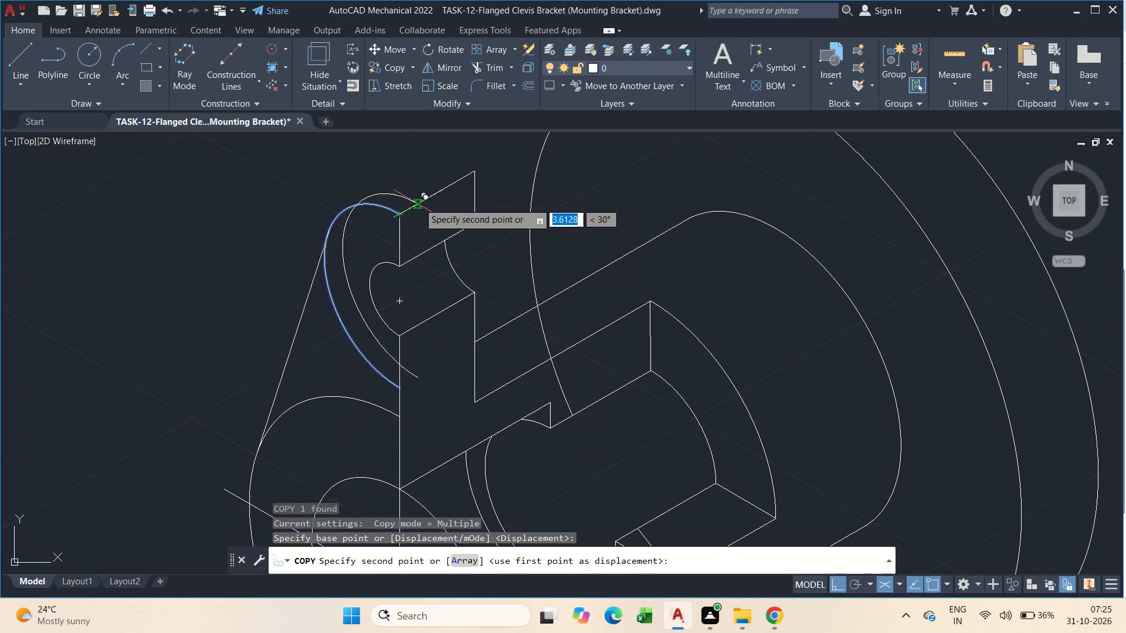
{"action": "left_click", "coordinate": [469, 169]}
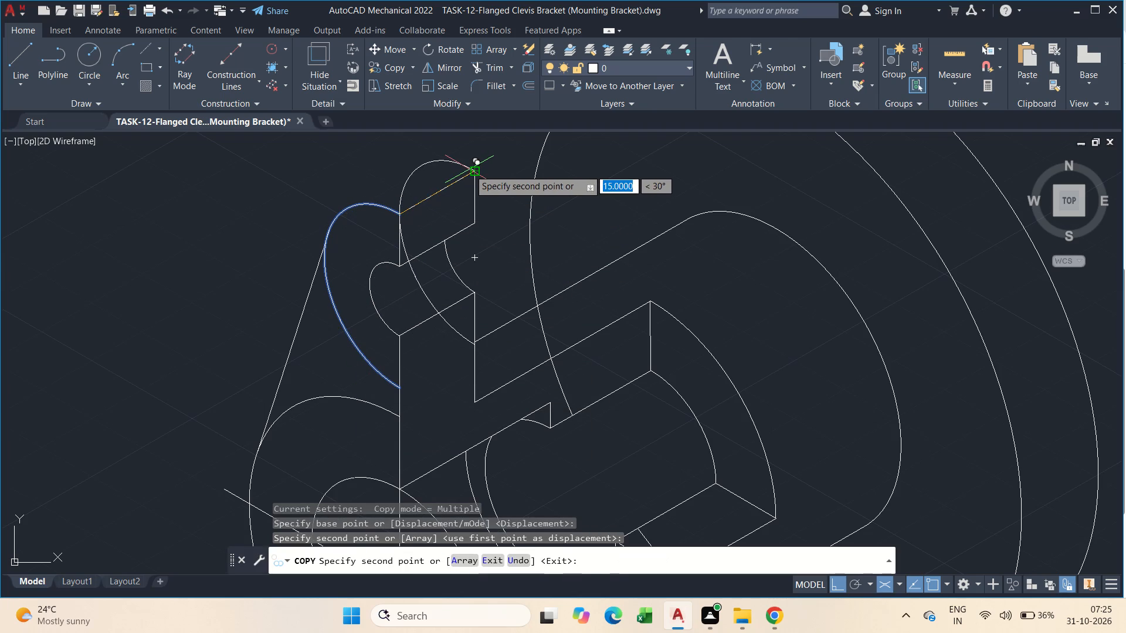
{"action": "key", "text": "Escape"}
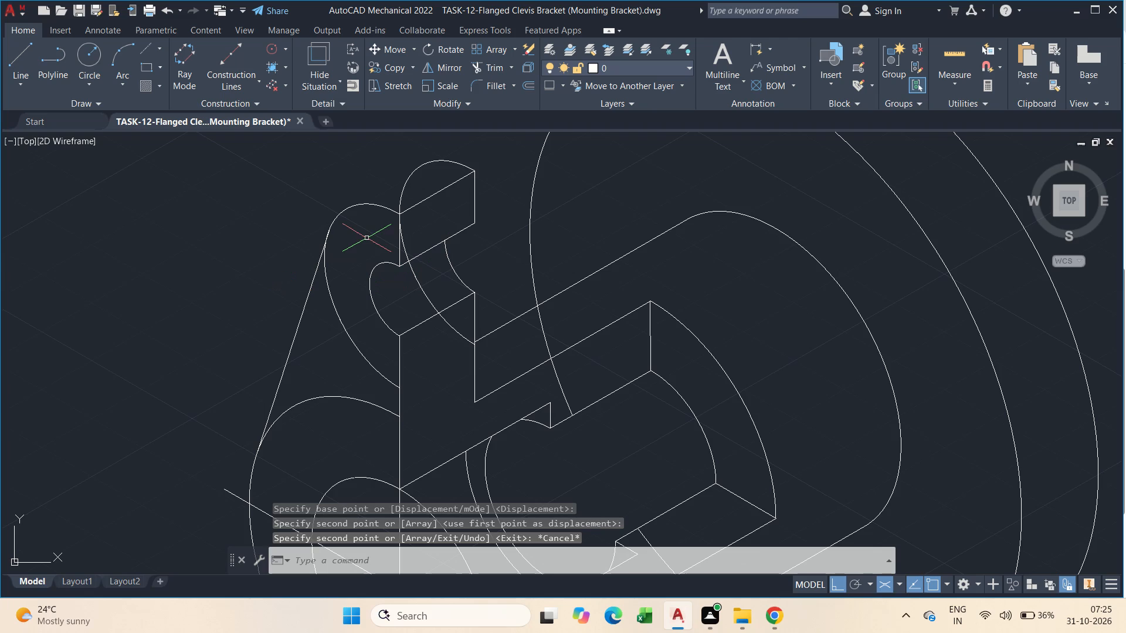
Draw the 15 mm edge line at 30° joining the tops of the upper lug's front and rear outer arcs.
{"action": "type", "text": "l"}
{"action": "key", "text": "space"}
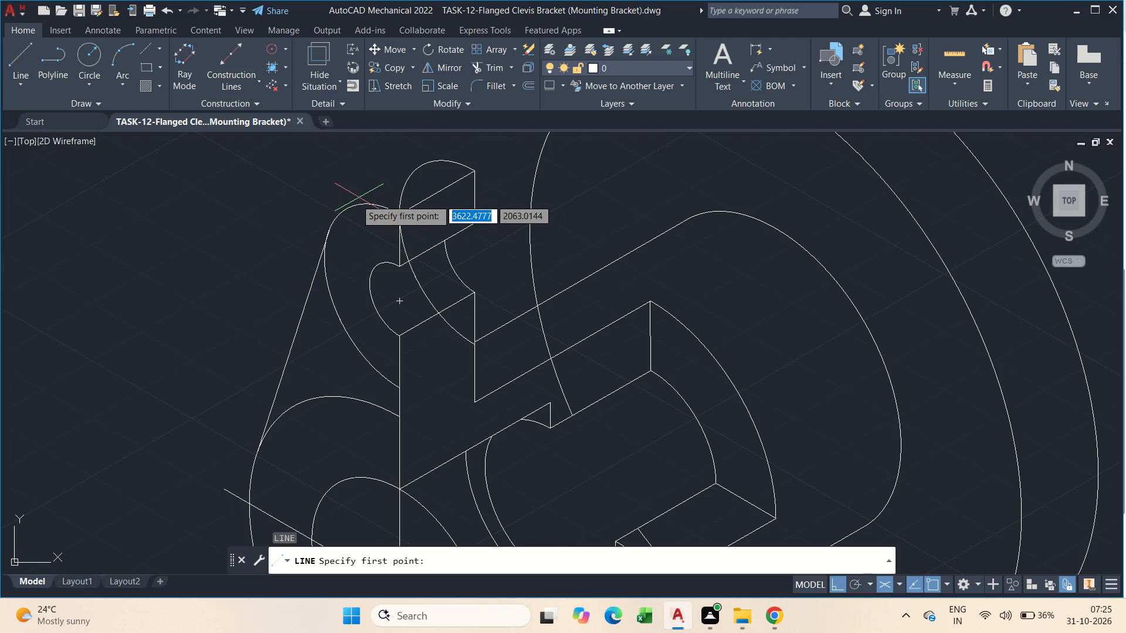
{"action": "left_click", "coordinate": [350, 206]}
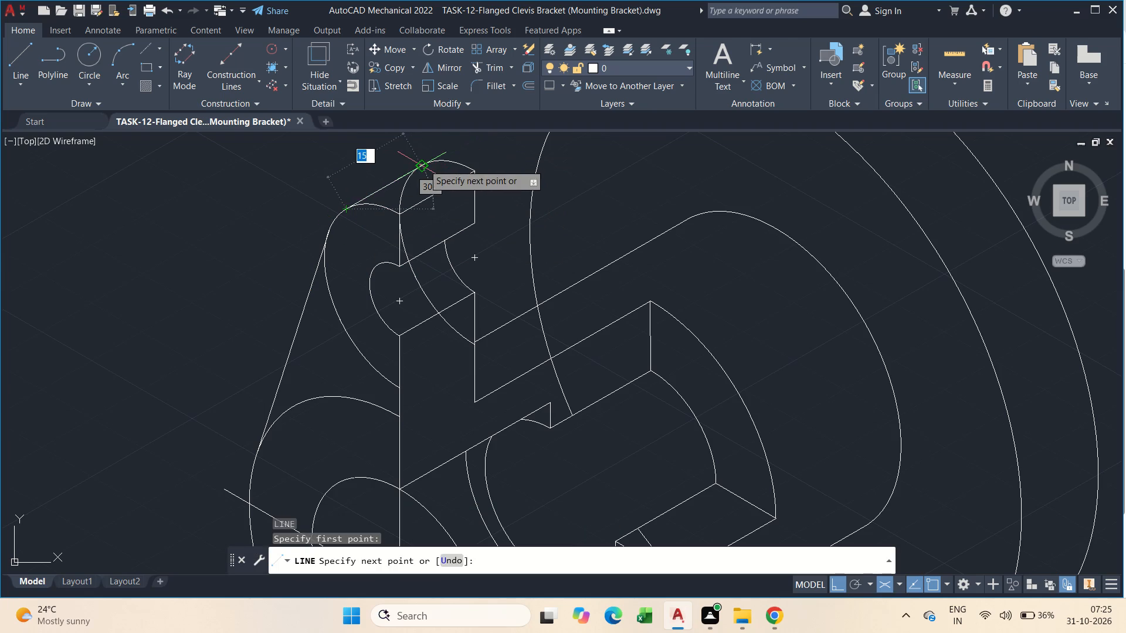
{"action": "left_click", "coordinate": [423, 164]}
{"action": "key", "text": "Escape"}
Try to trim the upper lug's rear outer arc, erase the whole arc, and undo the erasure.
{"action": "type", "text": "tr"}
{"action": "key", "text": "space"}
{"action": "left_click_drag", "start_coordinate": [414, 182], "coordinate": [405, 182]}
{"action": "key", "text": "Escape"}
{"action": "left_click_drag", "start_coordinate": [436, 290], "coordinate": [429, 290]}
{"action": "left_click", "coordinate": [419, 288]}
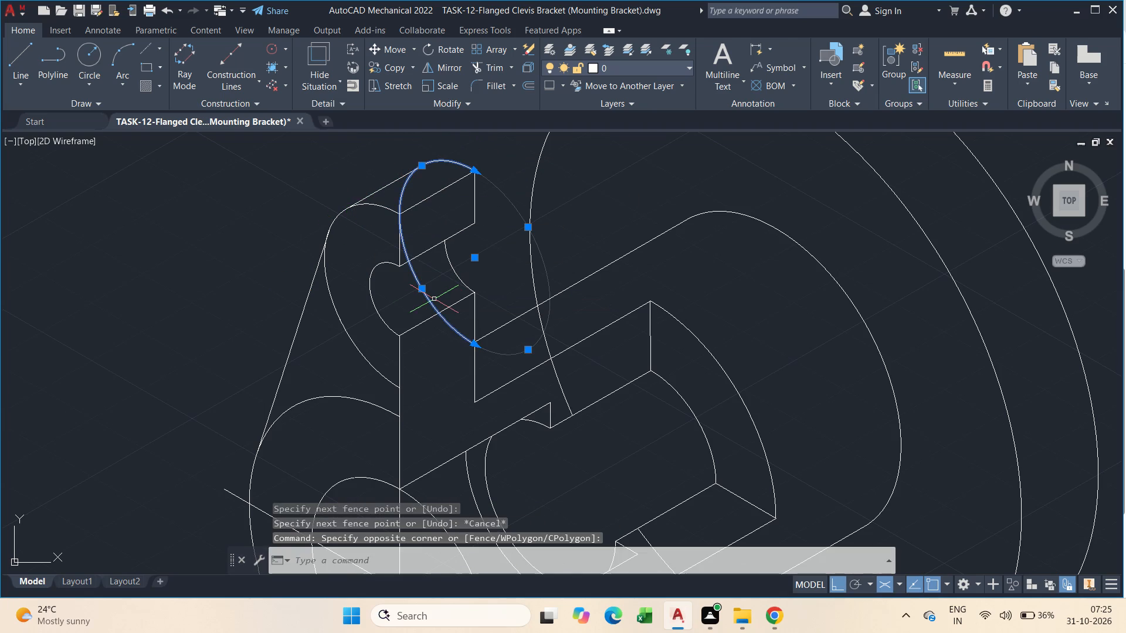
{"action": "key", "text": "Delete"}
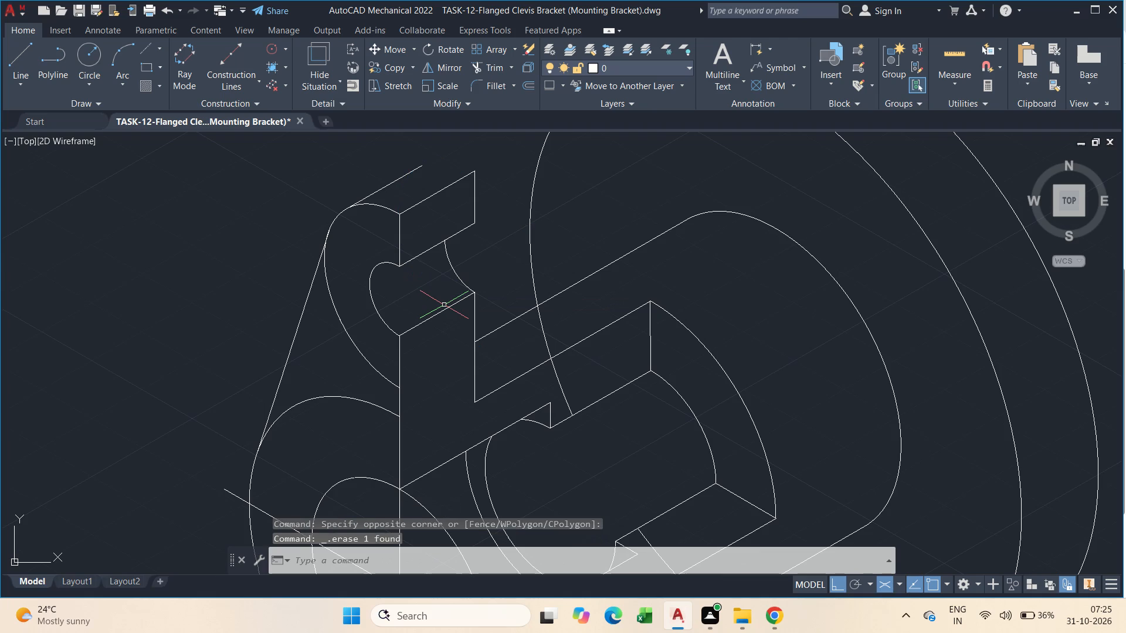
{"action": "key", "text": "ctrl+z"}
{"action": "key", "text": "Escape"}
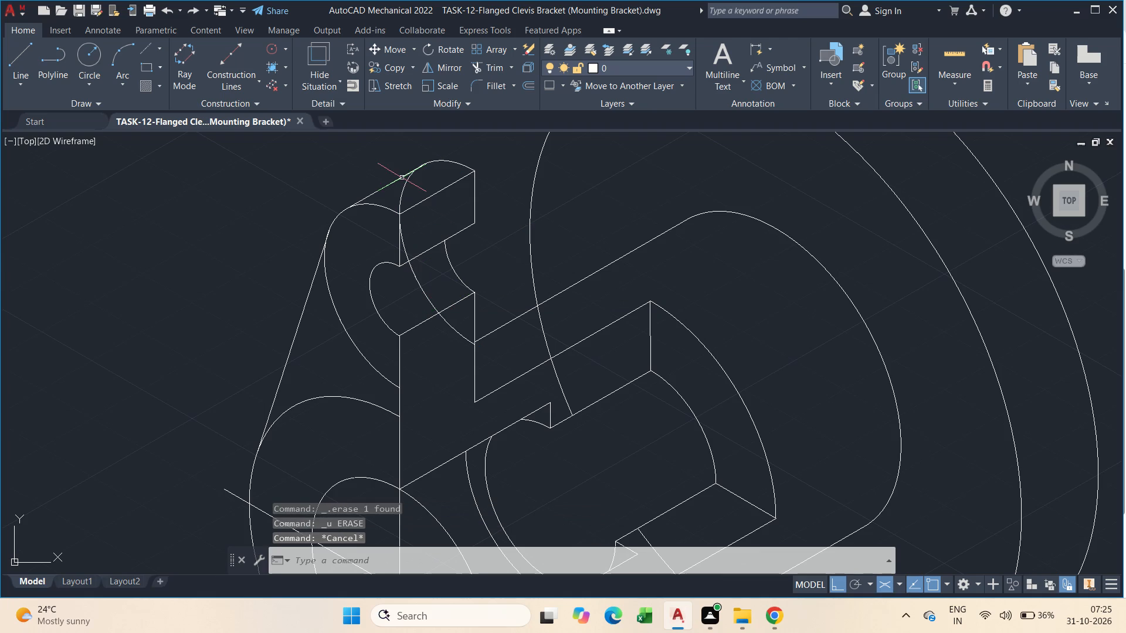
Trim the upper lug's rear arc below its tangent edge line and erase the remaining hidden arc crossing the lug.
{"action": "type", "text": "tr"}
{"action": "key", "text": "space"}
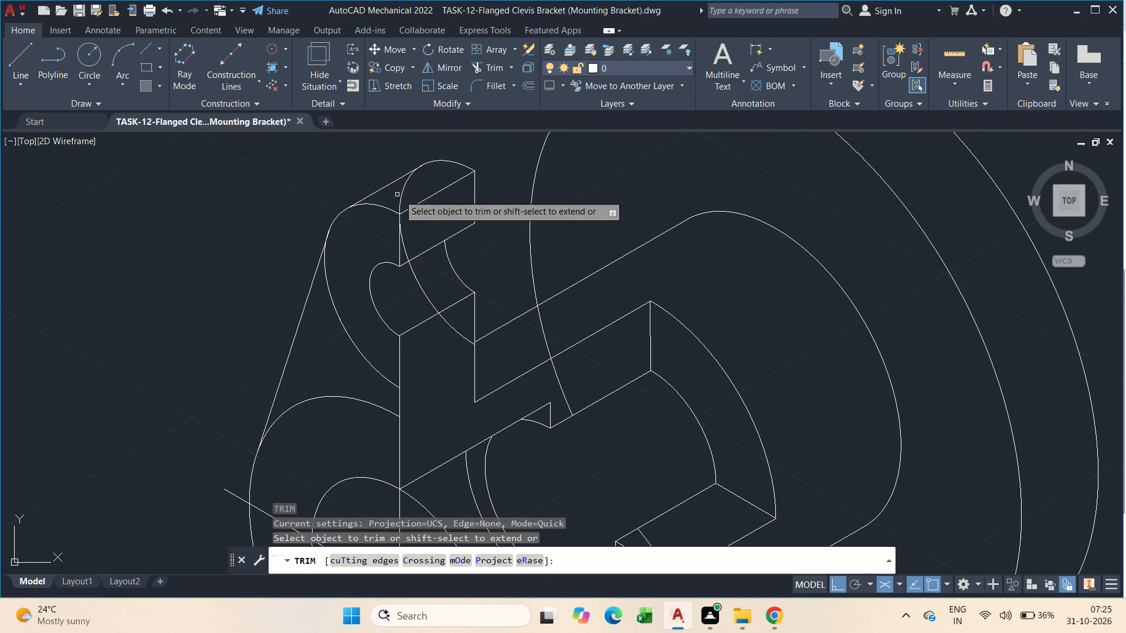
{"action": "left_click", "coordinate": [399, 195]}
{"action": "key", "text": "Escape"}
{"action": "left_click_drag", "start_coordinate": [437, 287], "coordinate": [429, 287]}
{"action": "left_click", "coordinate": [394, 289]}
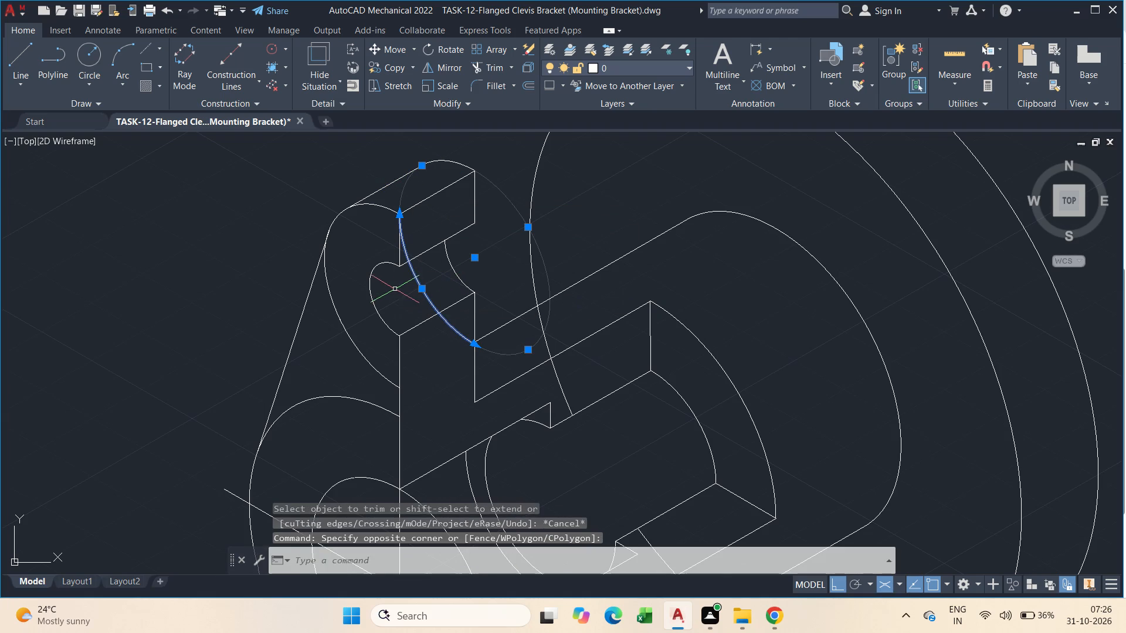
{"action": "key", "text": "Delete"}
Trim the front flange ellipse's hidden arcs crossing the hub wall above and below the bore cutaway.
{"action": "scroll", "coordinate": [459, 243], "scroll_direction": "down", "scroll_amount": 1}
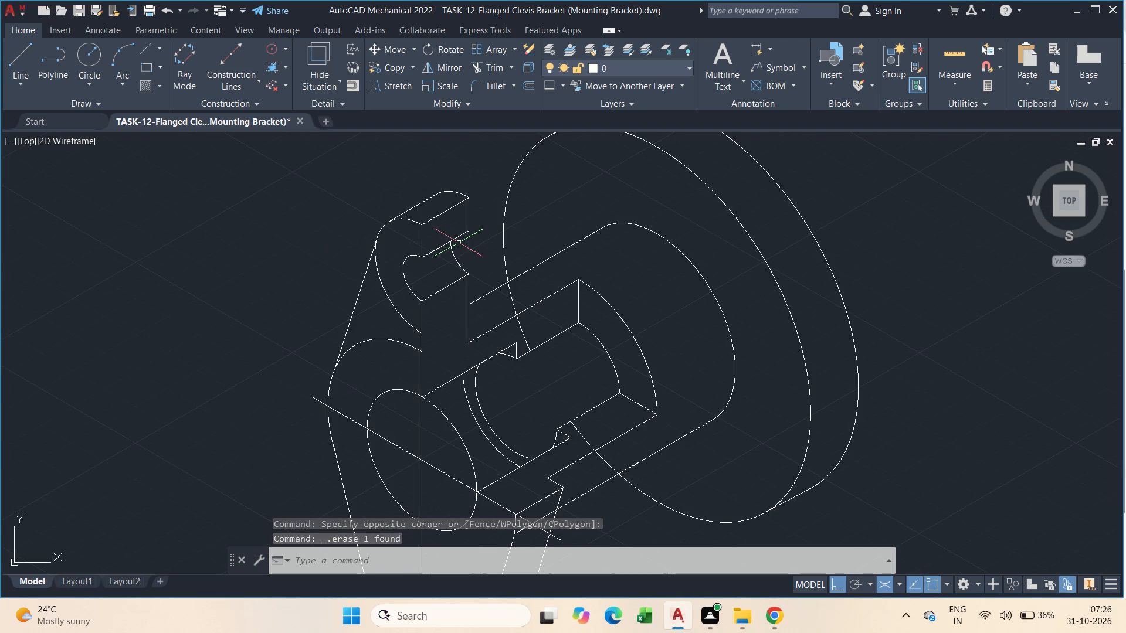
{"action": "scroll", "coordinate": [459, 243], "scroll_direction": "down", "scroll_amount": 2}
{"action": "scroll", "coordinate": [525, 295], "scroll_direction": "up", "scroll_amount": 2}
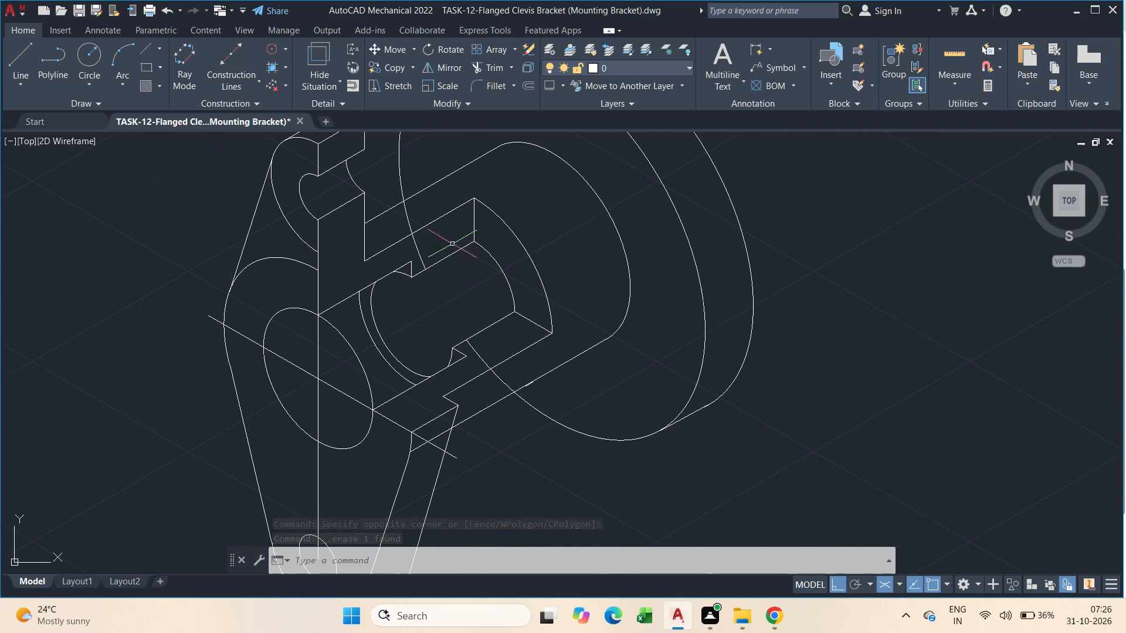
{"action": "key", "text": "Escape"}
{"action": "scroll", "coordinate": [405, 195], "scroll_direction": "up", "scroll_amount": 1}
{"action": "key", "text": "t"}
{"action": "key", "text": "r"}
{"action": "key", "text": "space"}
{"action": "left_click_drag", "start_coordinate": [429, 219], "coordinate": [411, 225]}
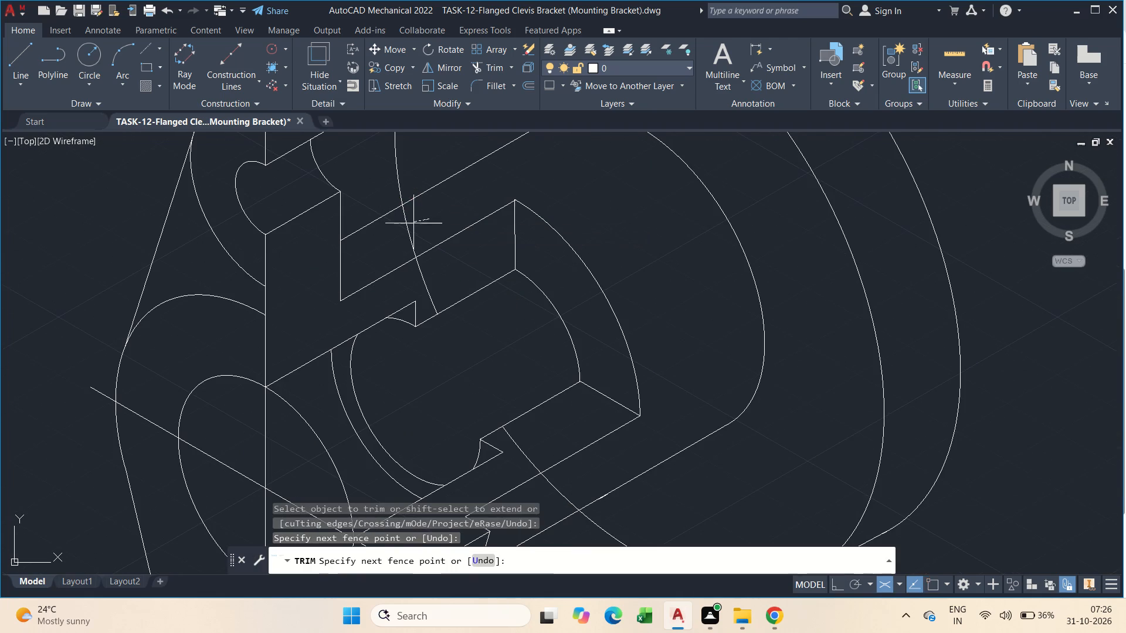
{"action": "left_click_drag", "start_coordinate": [411, 225], "coordinate": [401, 230]}
{"action": "scroll", "coordinate": [401, 230], "scroll_direction": "down", "scroll_amount": 2}
{"action": "scroll", "coordinate": [486, 322], "scroll_direction": "up", "scroll_amount": 2}
{"action": "left_click_drag", "start_coordinate": [470, 331], "coordinate": [443, 352]}
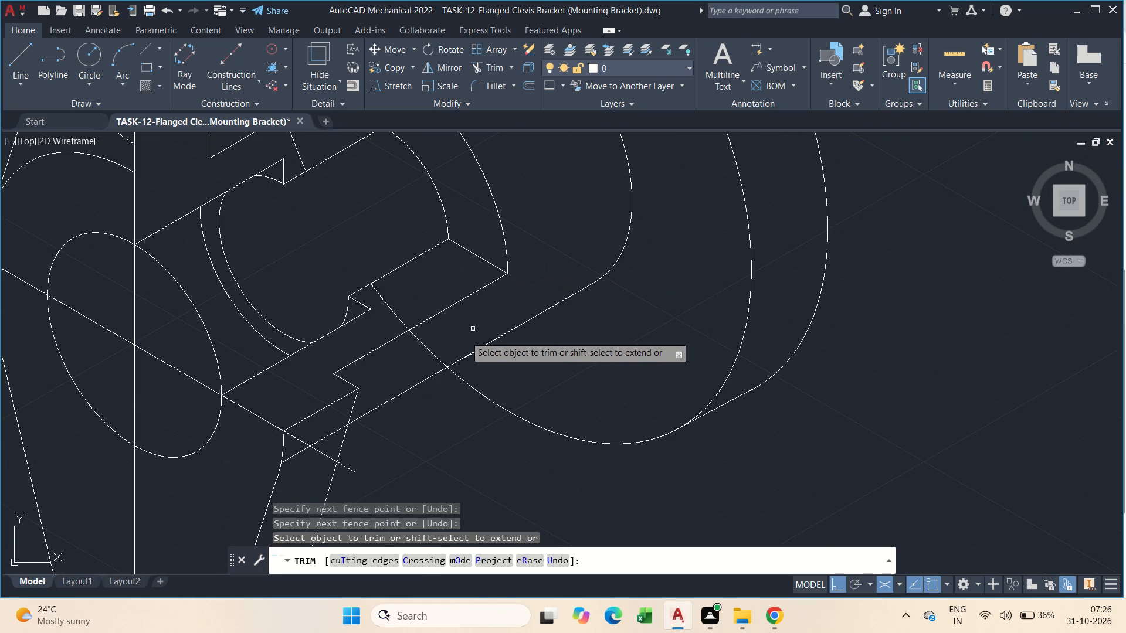
{"action": "left_click_drag", "start_coordinate": [443, 352], "coordinate": [410, 369]}
{"action": "key", "text": "Escape"}
Erase the leftover flange arc segment on the cutaway's lower face, between the bore edge and hub edge.
{"action": "left_click", "coordinate": [400, 302]}
{"action": "left_click", "coordinate": [385, 299]}
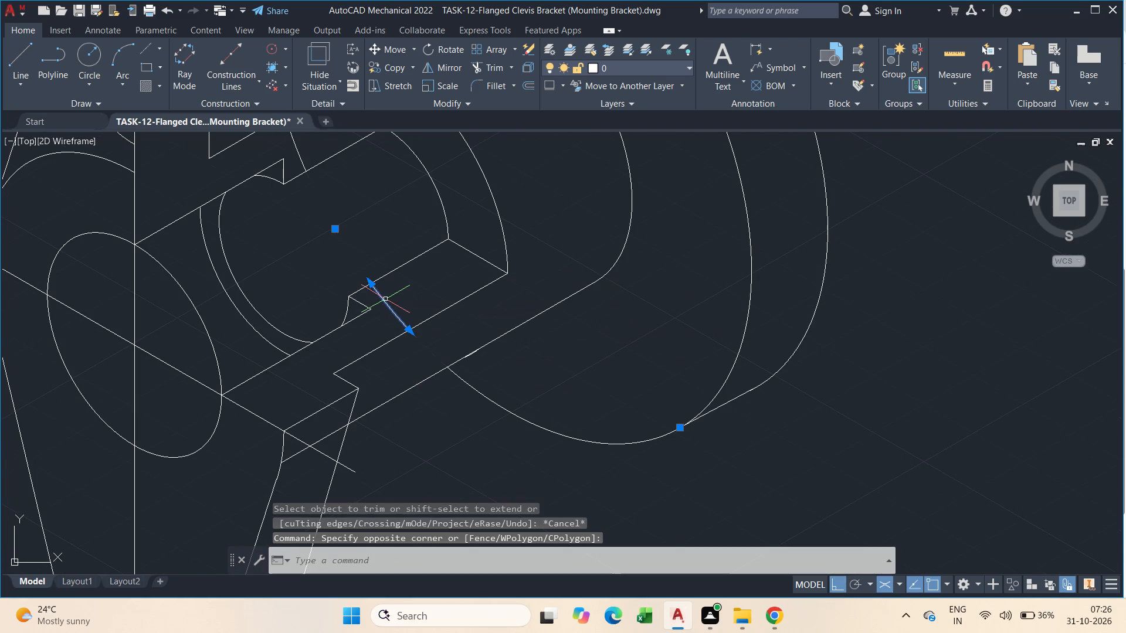
{"action": "key", "text": "Delete"}
Save the drawing.
{"action": "scroll", "coordinate": [385, 299], "scroll_direction": "down", "scroll_amount": 2}
{"action": "scroll", "coordinate": [368, 227], "scroll_direction": "up", "scroll_amount": 3}
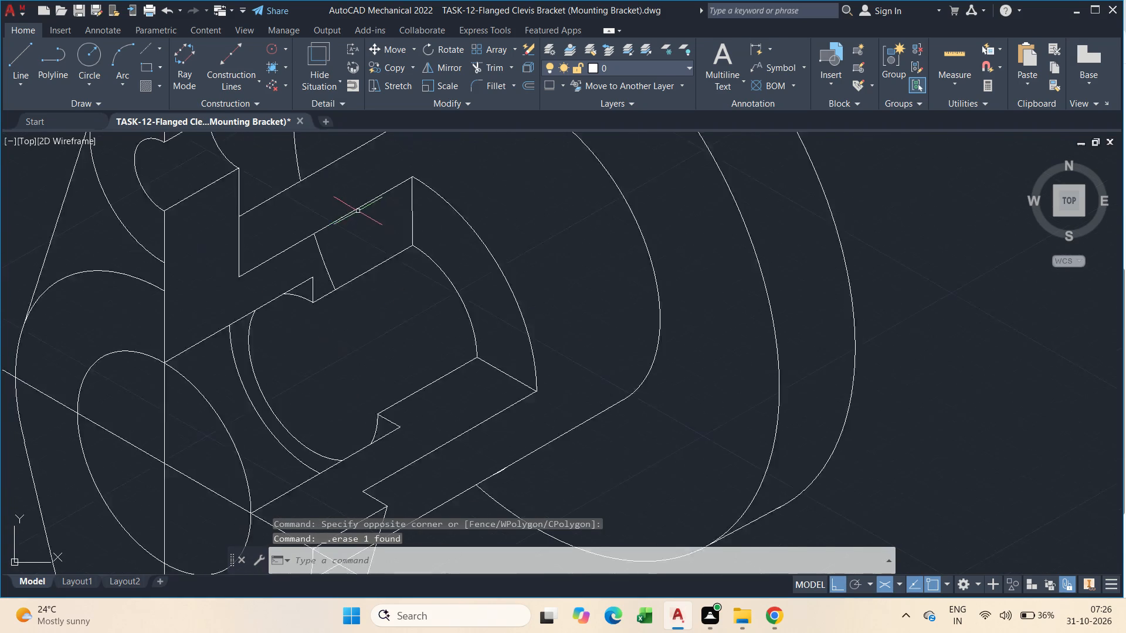
{"action": "scroll", "coordinate": [357, 210], "scroll_direction": "down", "scroll_amount": 2}
{"action": "scroll", "coordinate": [403, 343], "scroll_direction": "down", "scroll_amount": 1}
{"action": "key", "text": "Escape"}
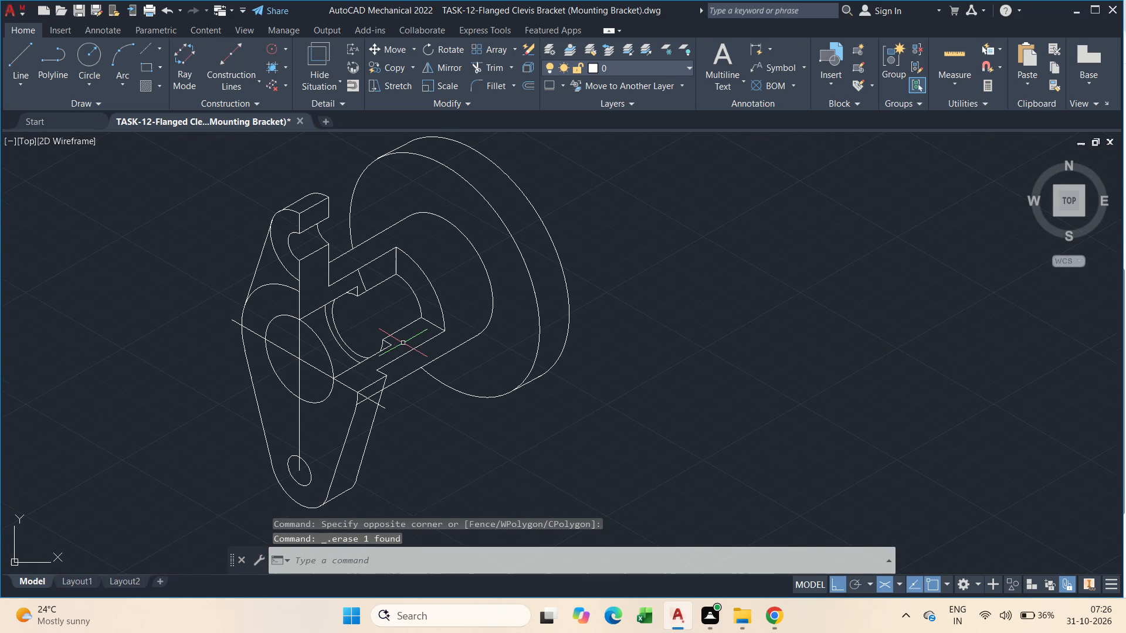
{"action": "key", "text": "ctrl+s"}
{"action": "key", "text": "ctrl+s"}
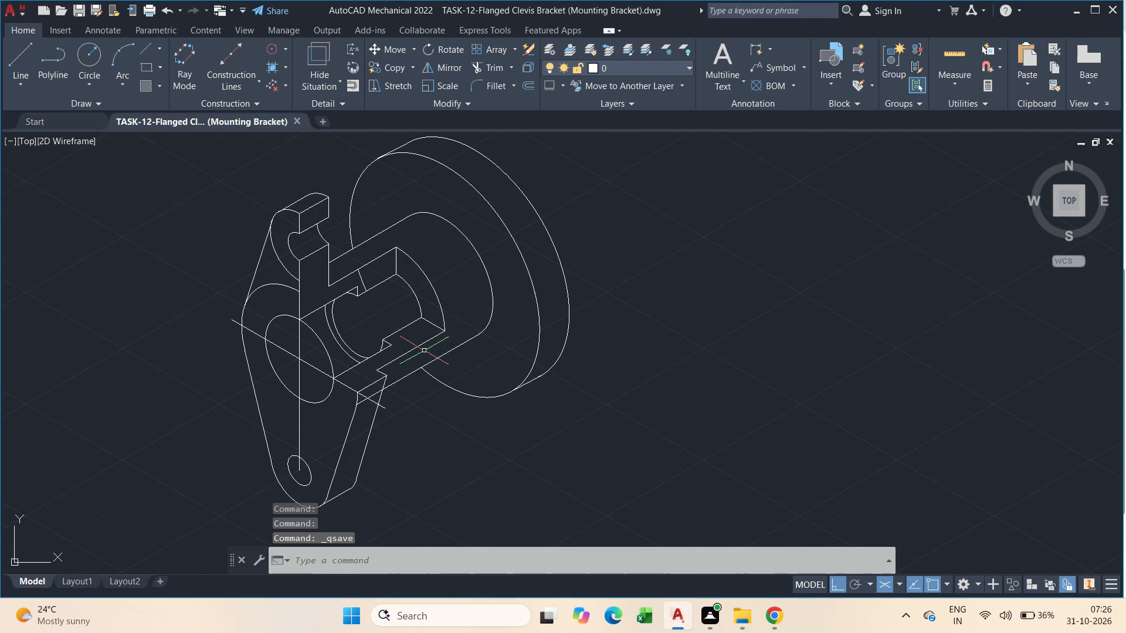
Trim the hub's lower edge line where it crosses the side face of the lower arm.
{"action": "scroll", "coordinate": [403, 421], "scroll_direction": "up", "scroll_amount": 1}
{"action": "middle_click_drag", "start_coordinate": [403, 421], "coordinate": [420, 199]}
{"action": "middle_click", "coordinate": [372, 164]}
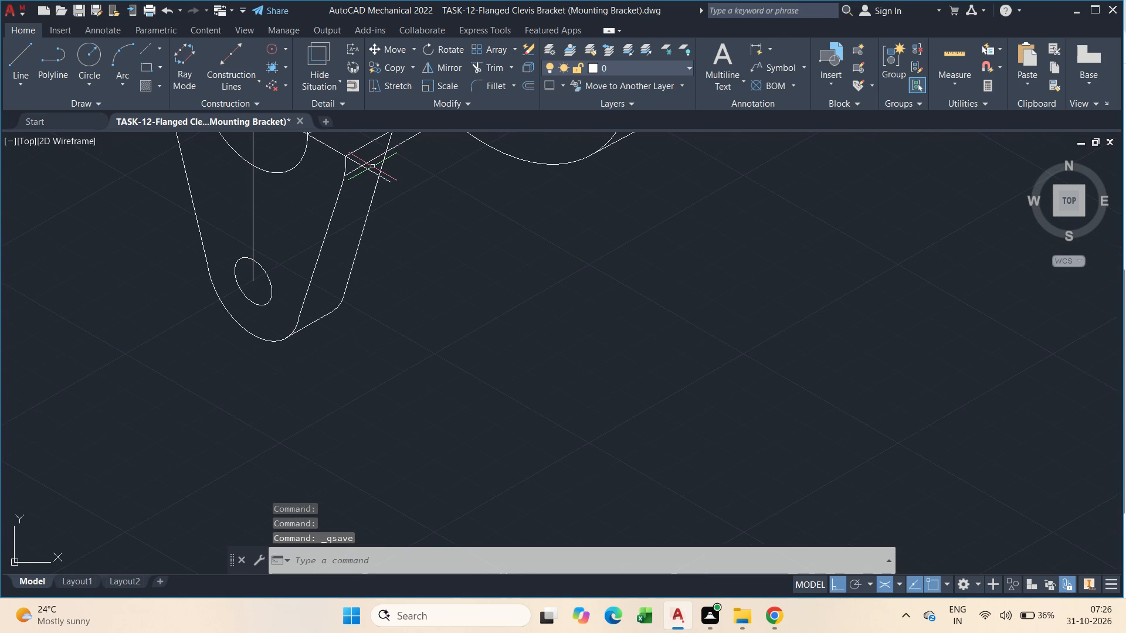
{"action": "type", "text": "tr"}
{"action": "key", "text": "space"}
{"action": "scroll", "coordinate": [372, 166], "scroll_direction": "up", "scroll_amount": 2}
{"action": "middle_click_drag", "start_coordinate": [372, 166], "coordinate": [370, 251]}
{"action": "left_click", "coordinate": [367, 230]}
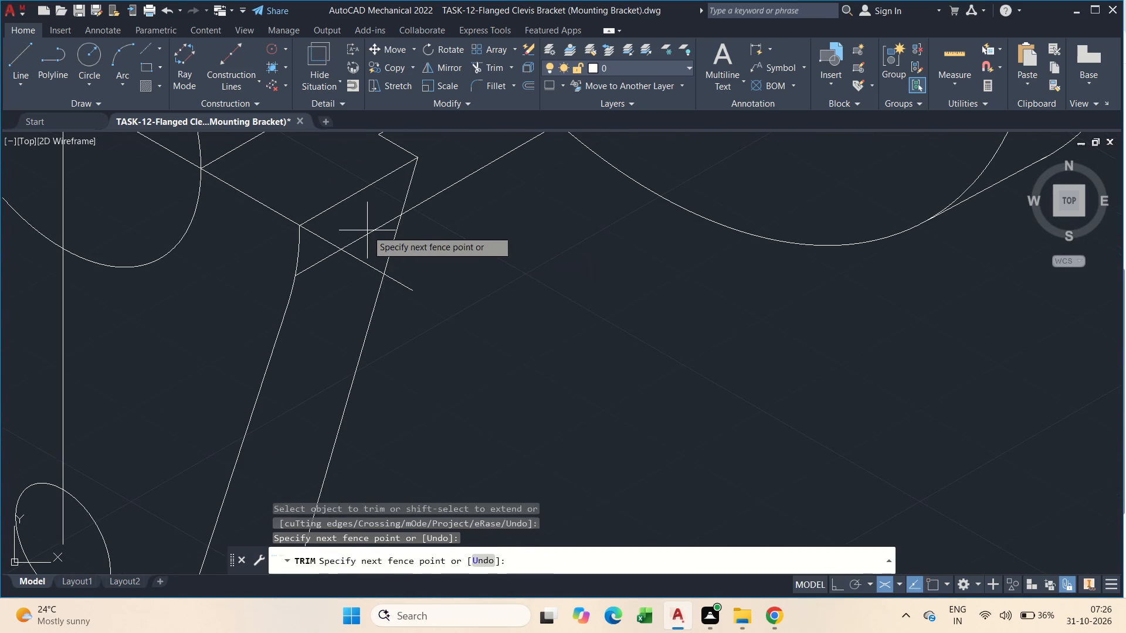
{"action": "left_click", "coordinate": [371, 234]}
{"action": "left_click_drag", "start_coordinate": [331, 251], "coordinate": [337, 274]}
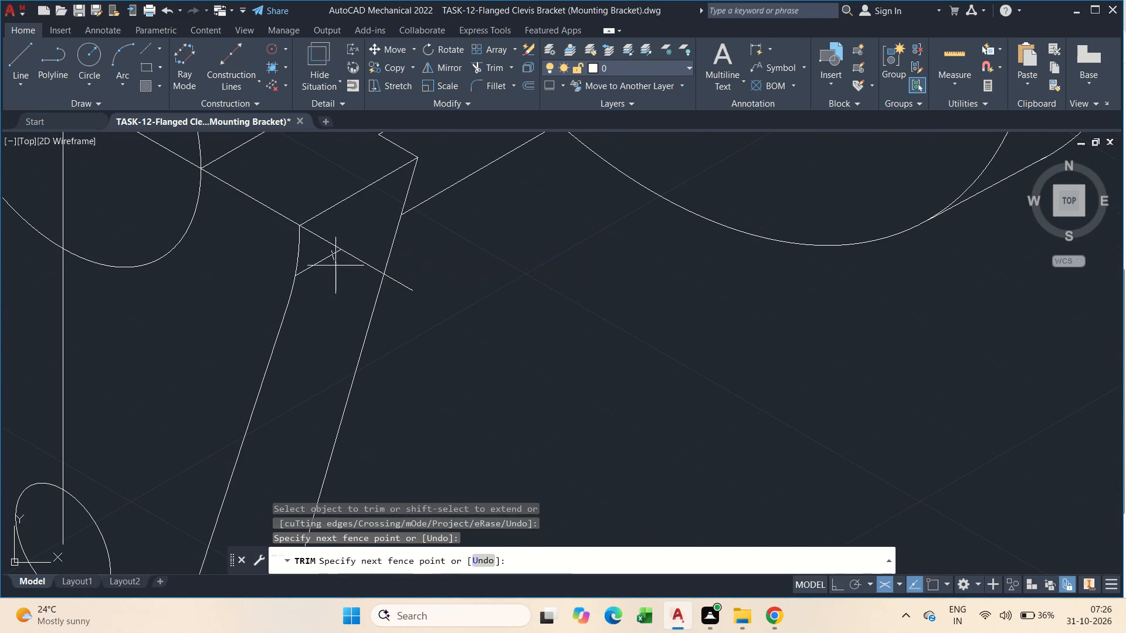
{"action": "scroll", "coordinate": [341, 300], "scroll_direction": "down", "scroll_amount": 3}
{"action": "key", "text": "Escape"}
{"action": "scroll", "coordinate": [344, 258], "scroll_direction": "down", "scroll_amount": 2}
{"action": "key", "text": "Escape"}
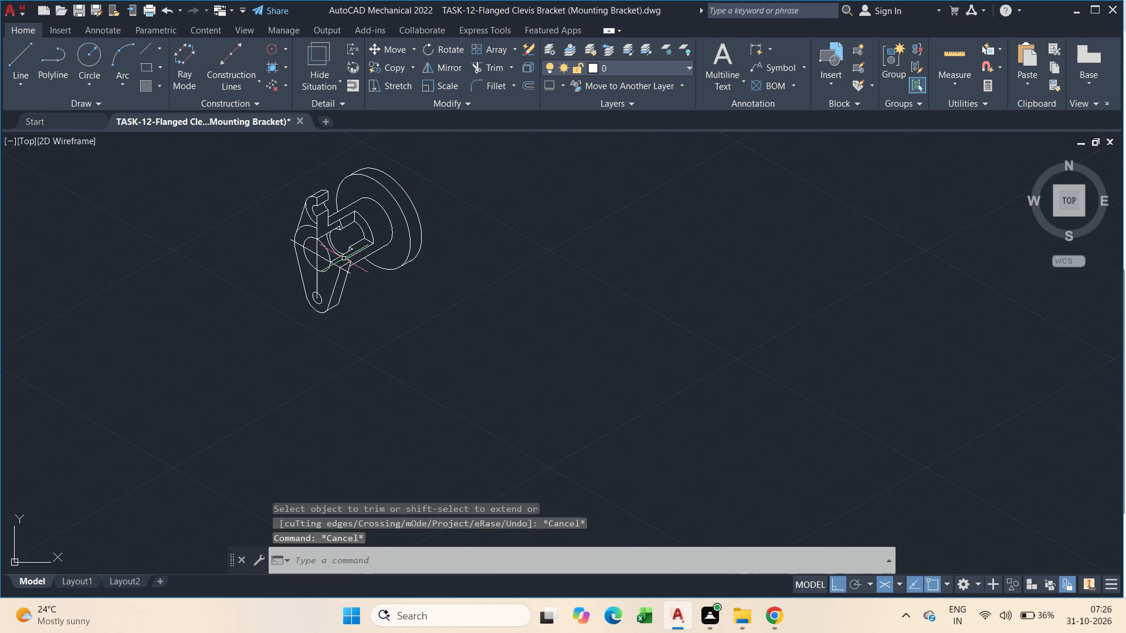
Save the drawing.
{"action": "key", "text": "ctrl+s"}
{"action": "key", "text": "ctrl+s"}
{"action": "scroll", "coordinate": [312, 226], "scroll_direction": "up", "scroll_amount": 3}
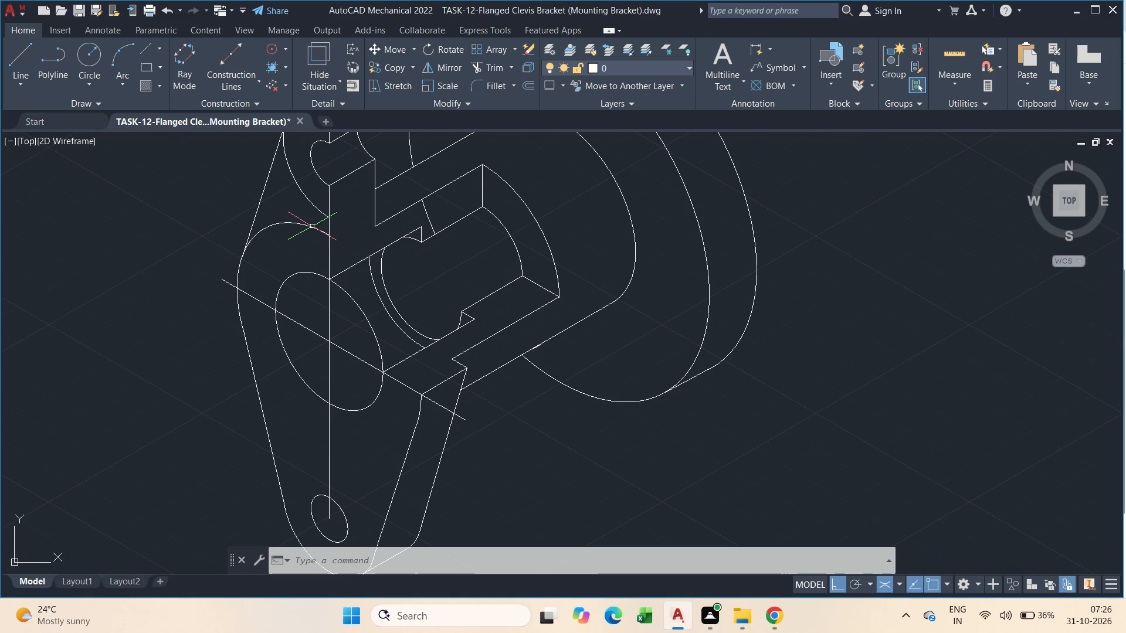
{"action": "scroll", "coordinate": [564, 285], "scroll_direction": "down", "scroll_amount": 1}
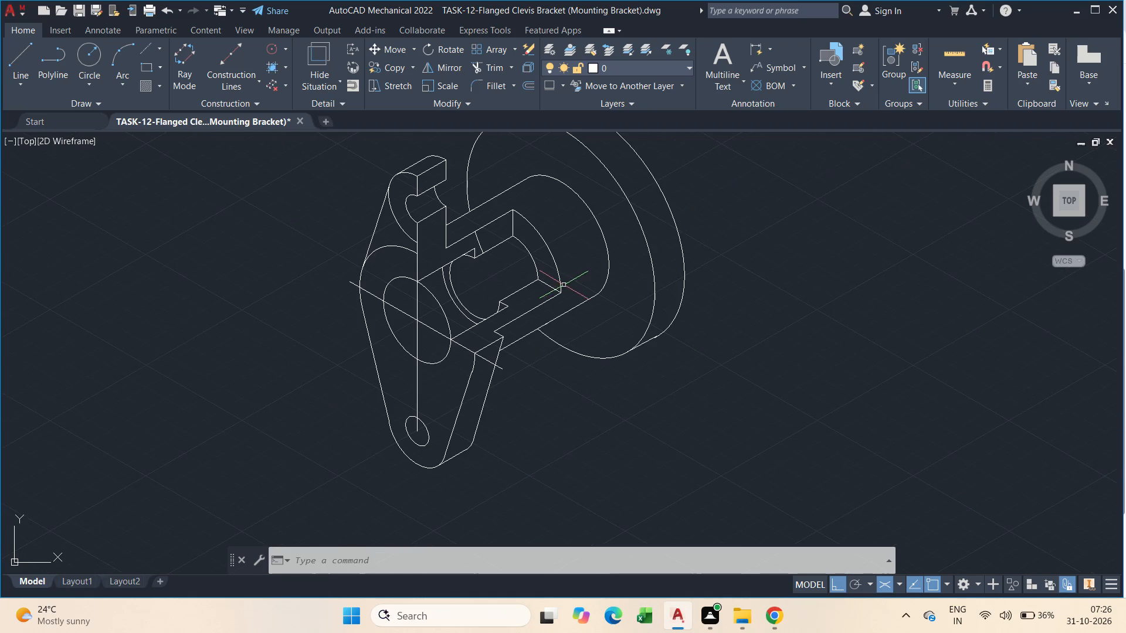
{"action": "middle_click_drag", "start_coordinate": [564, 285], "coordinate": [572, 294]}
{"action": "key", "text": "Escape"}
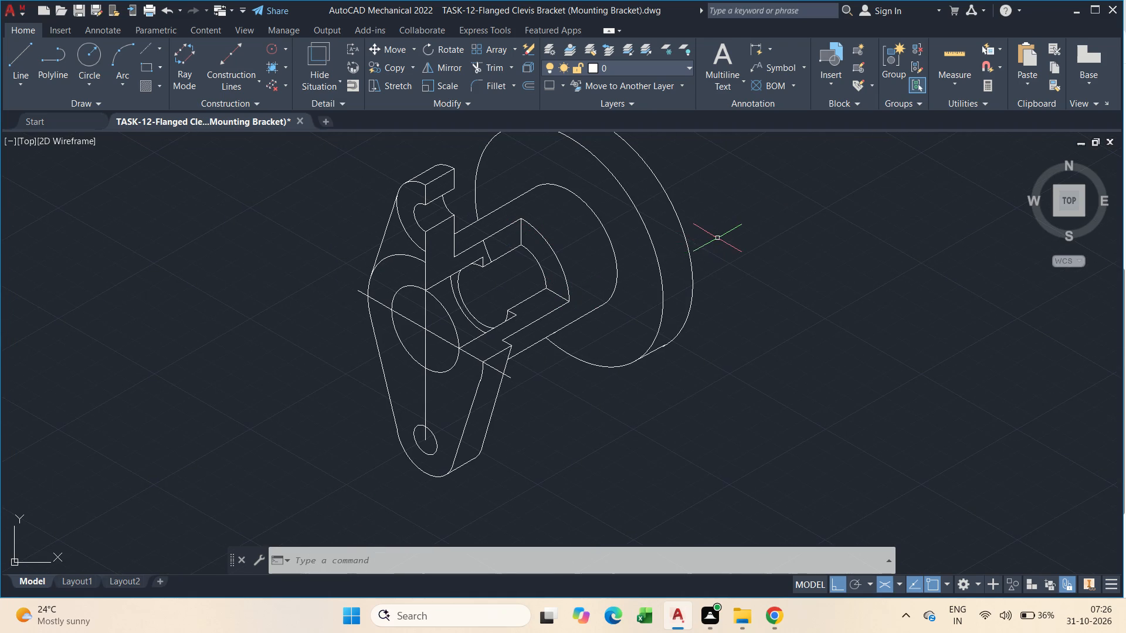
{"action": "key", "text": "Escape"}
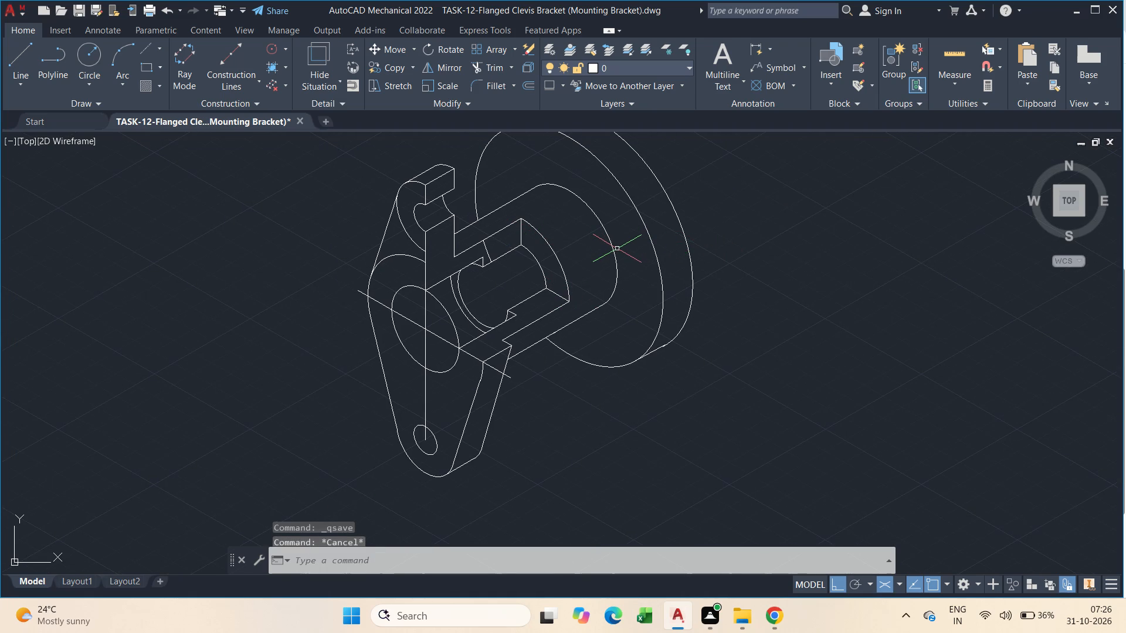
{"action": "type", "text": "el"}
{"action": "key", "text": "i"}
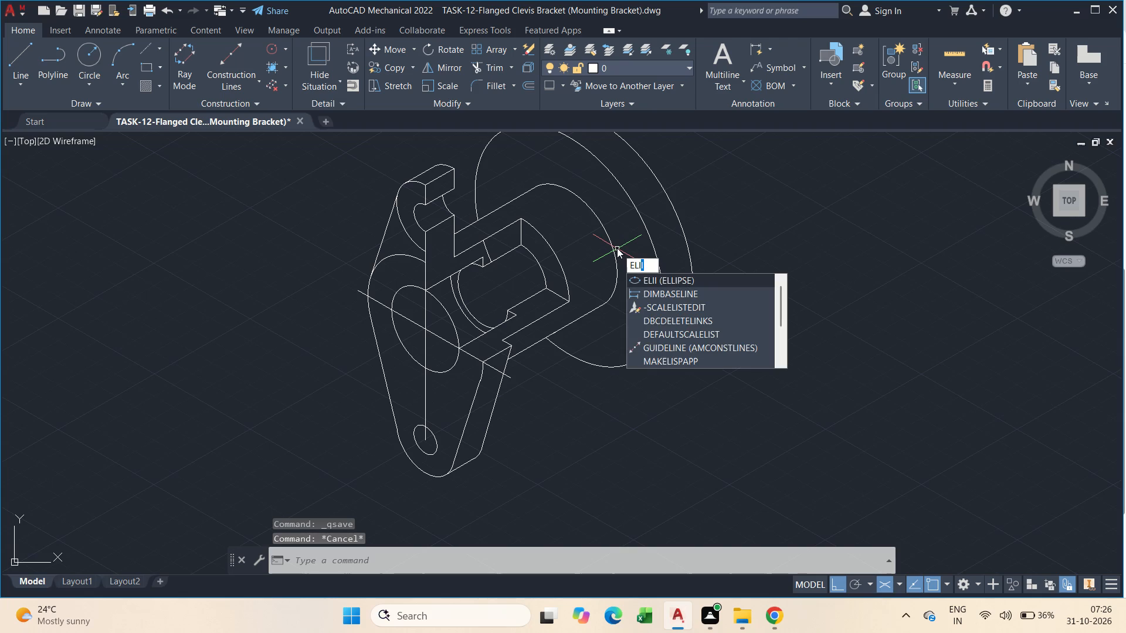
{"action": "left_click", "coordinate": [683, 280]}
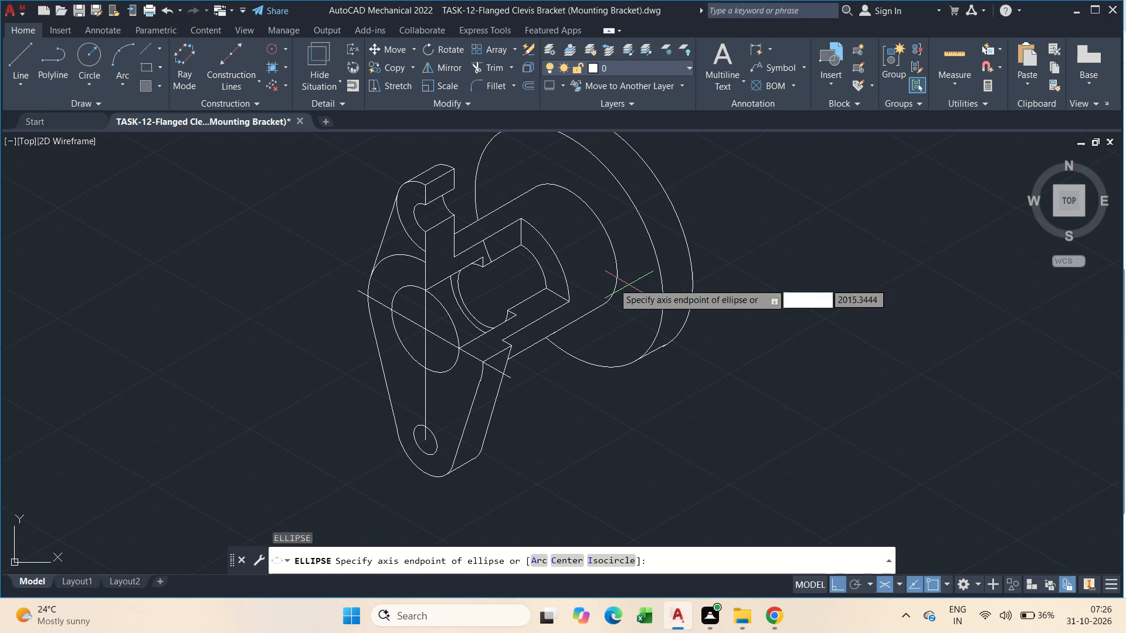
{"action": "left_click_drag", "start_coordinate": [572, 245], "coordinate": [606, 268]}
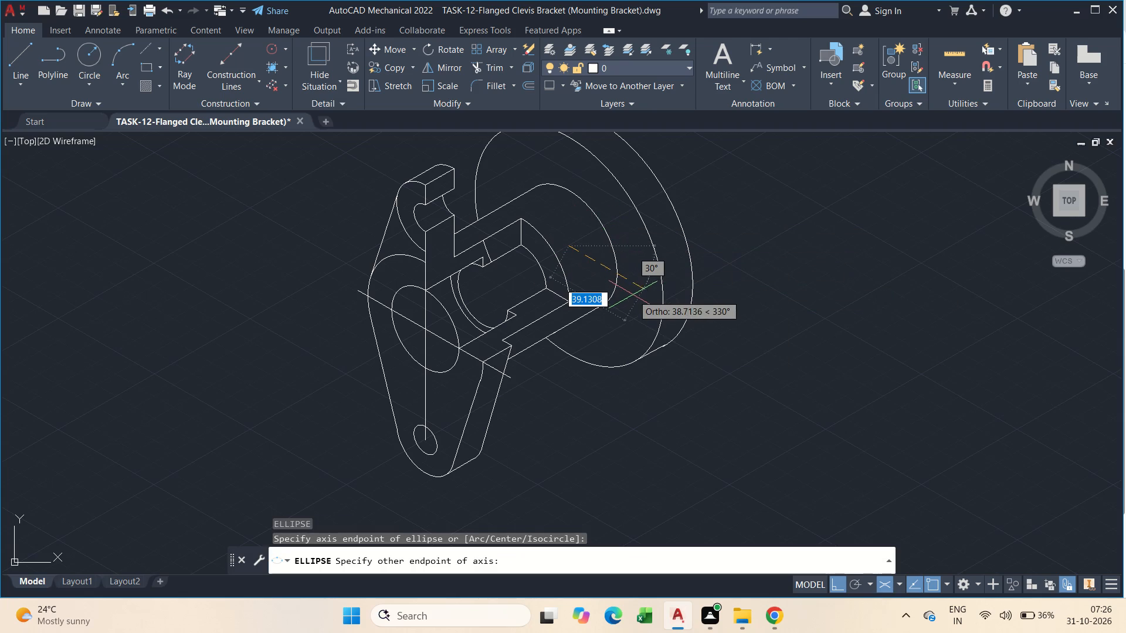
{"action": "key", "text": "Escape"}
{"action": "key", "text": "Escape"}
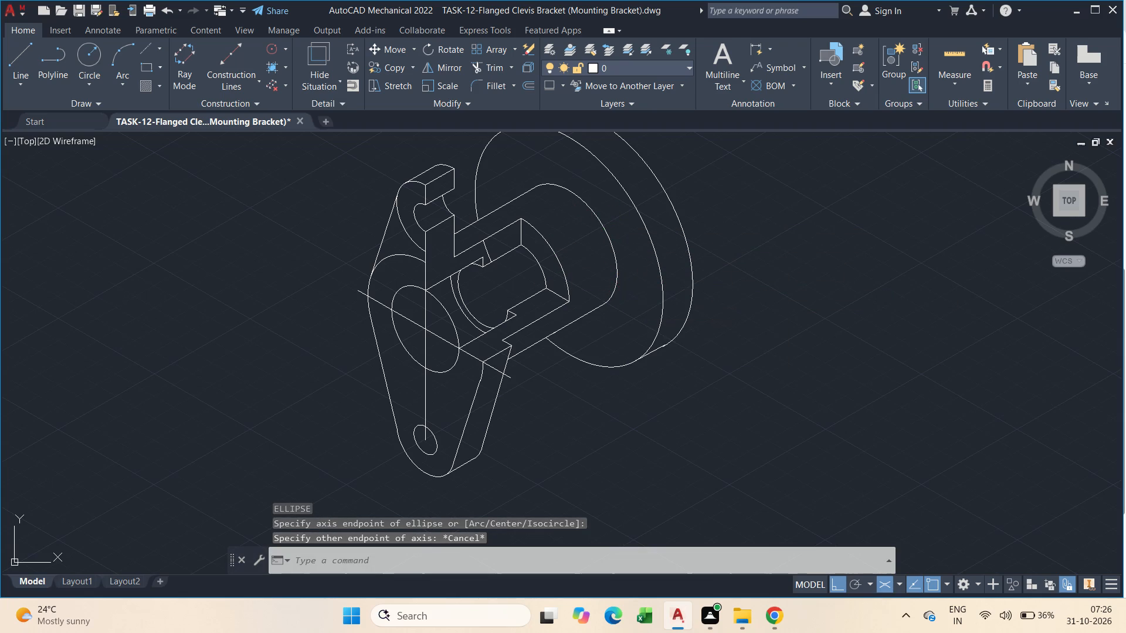
Draw an isocircle on the left isoplane, centred on the hub circle where the hub meets the flange.
{"action": "type", "text": "eli"}
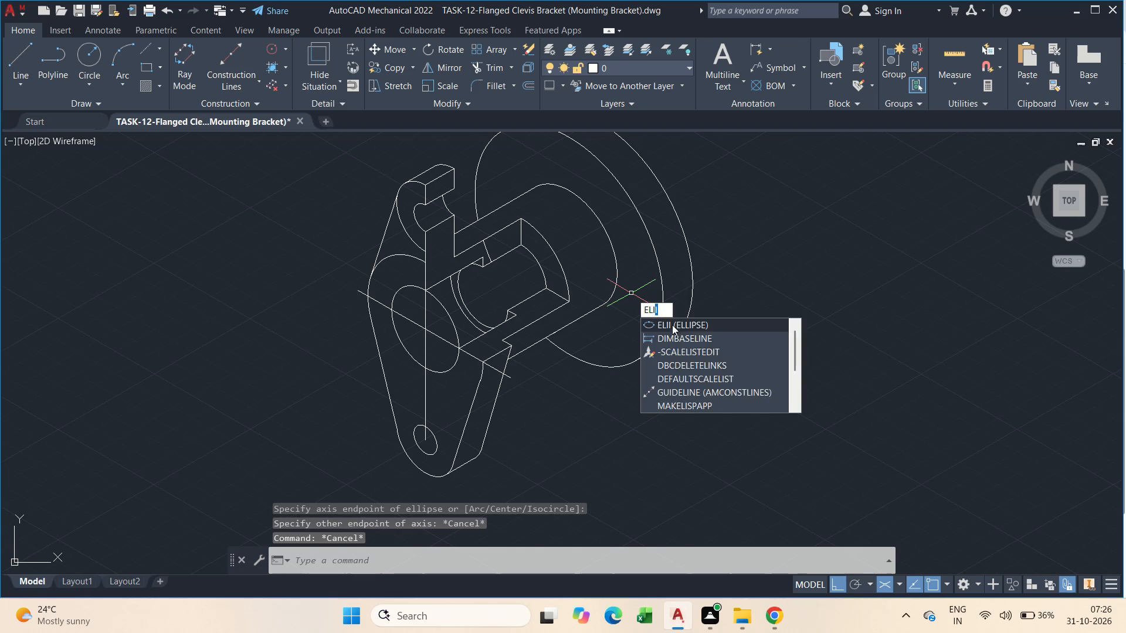
{"action": "left_click", "coordinate": [671, 324]}
{"action": "type", "text": "i"}
{"action": "key", "text": "space"}
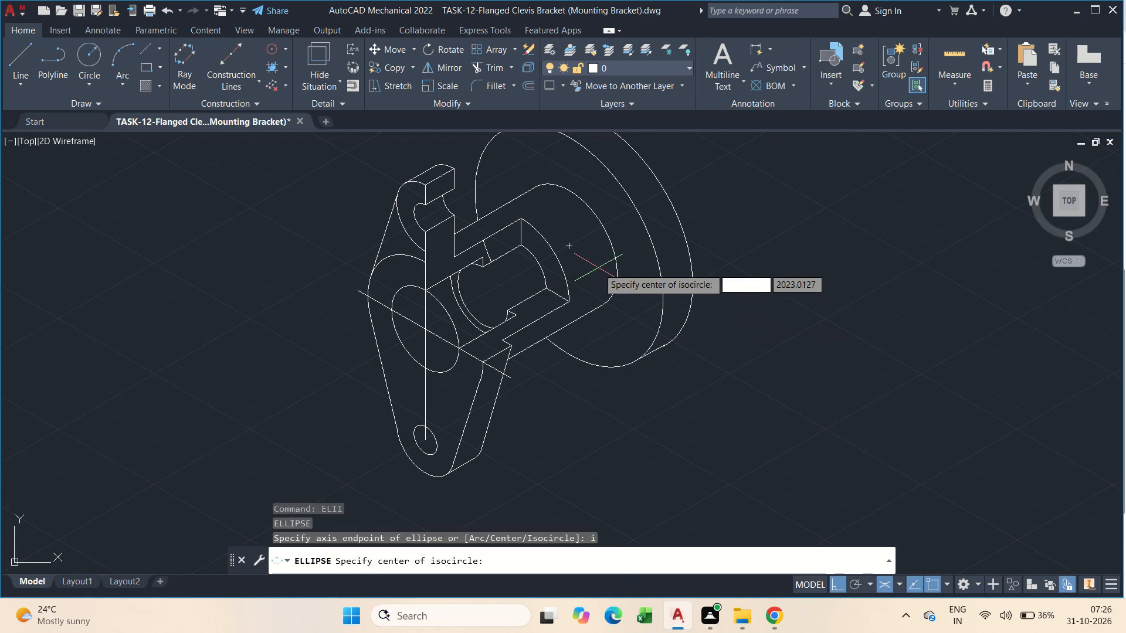
{"action": "left_click", "coordinate": [572, 247]}
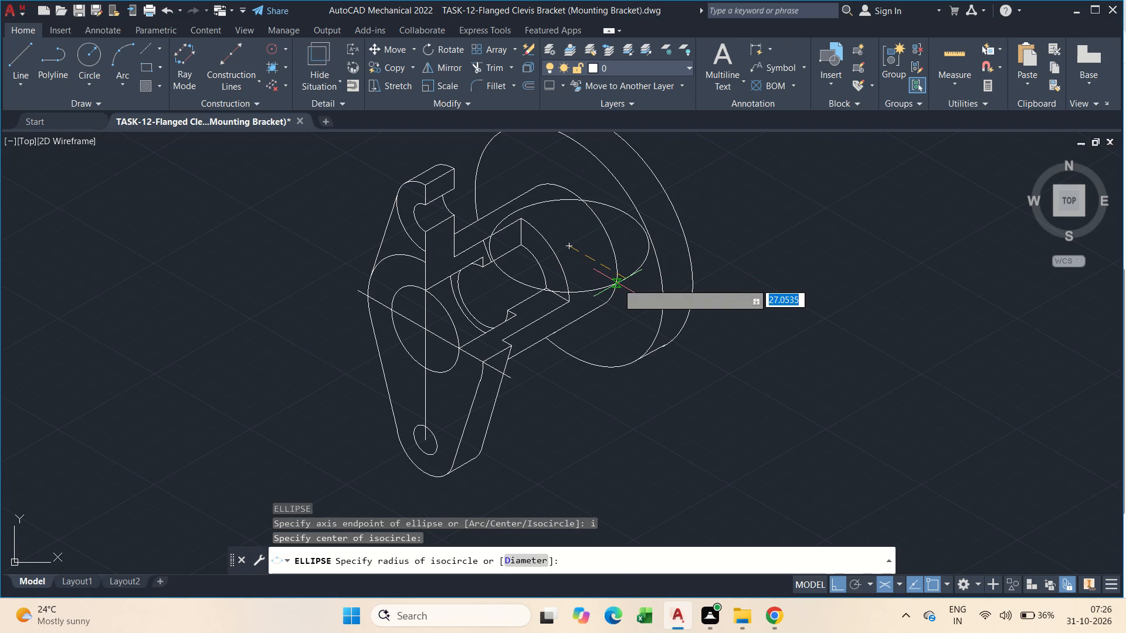
{"action": "key", "text": "F5"}
{"action": "key", "text": "F5"}
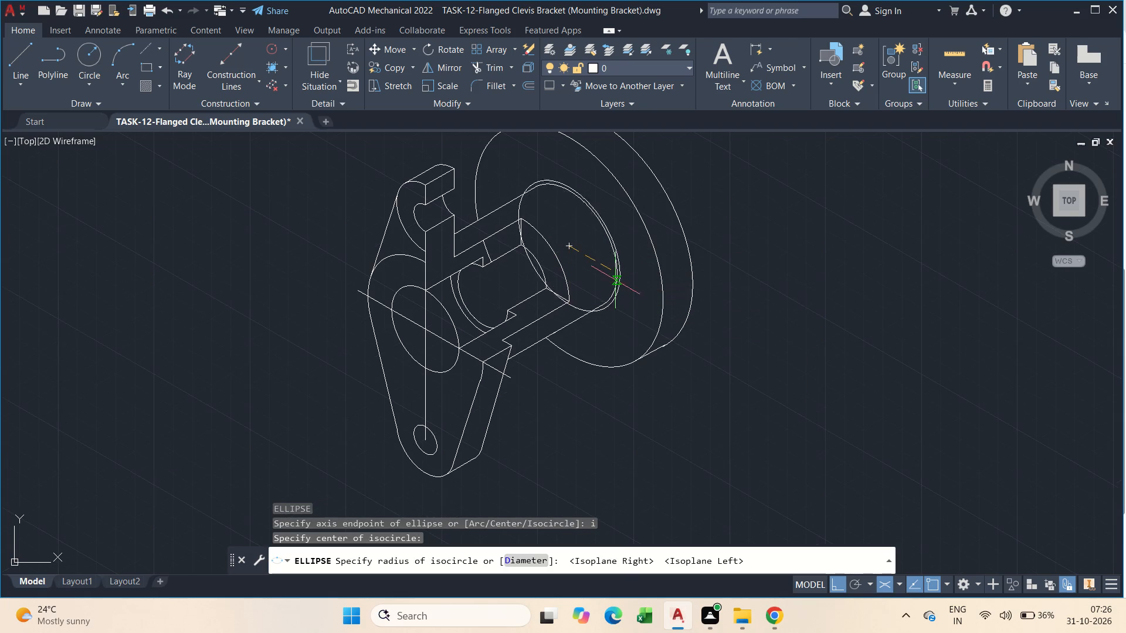
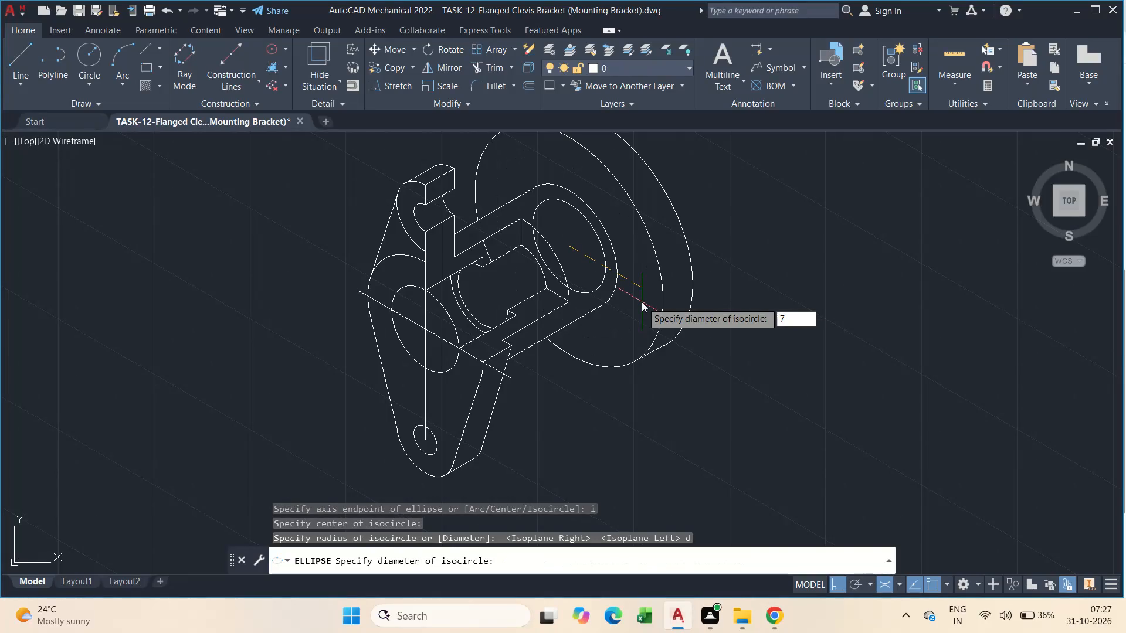
Set the isocircle's diameter to 70 and finish it.
{"action": "key", "text": "Return"}
{"action": "key", "text": "Escape"}
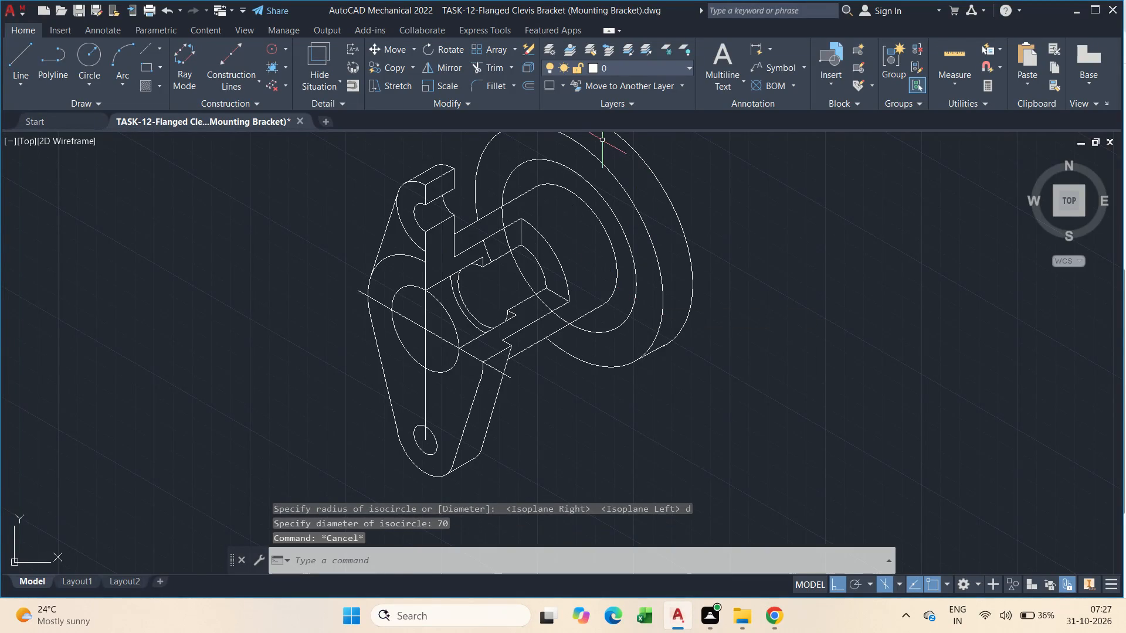
Draw a vertical line from the centre of the flange's front face up to its outer edge.
{"action": "scroll", "coordinate": [597, 142], "scroll_direction": "up", "scroll_amount": 1}
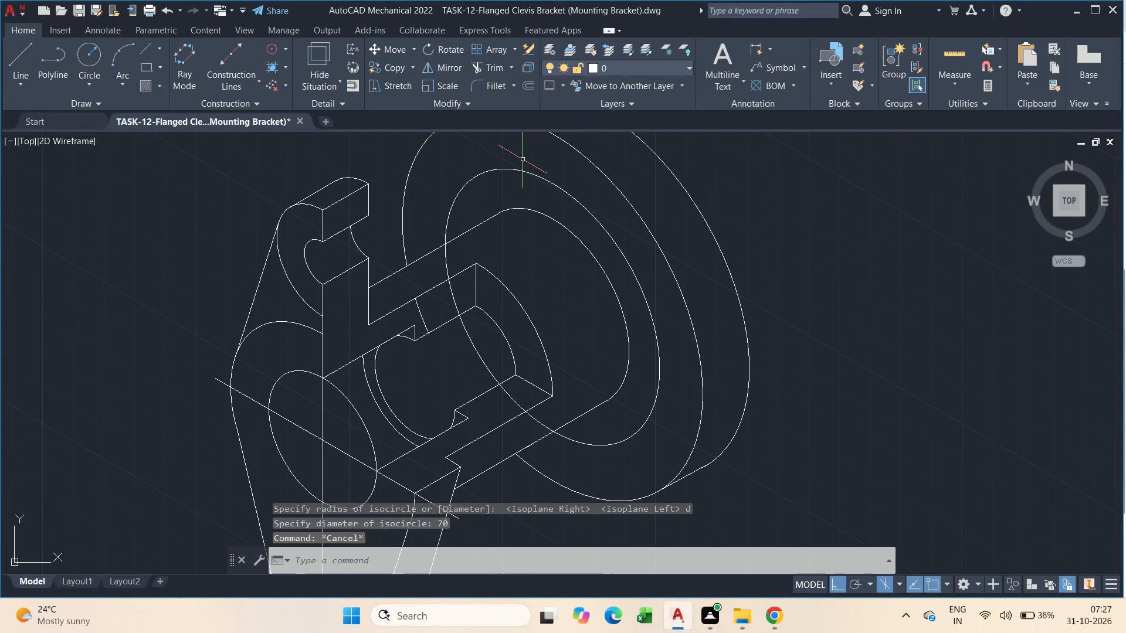
{"action": "type", "text": "l"}
{"action": "key", "text": "space"}
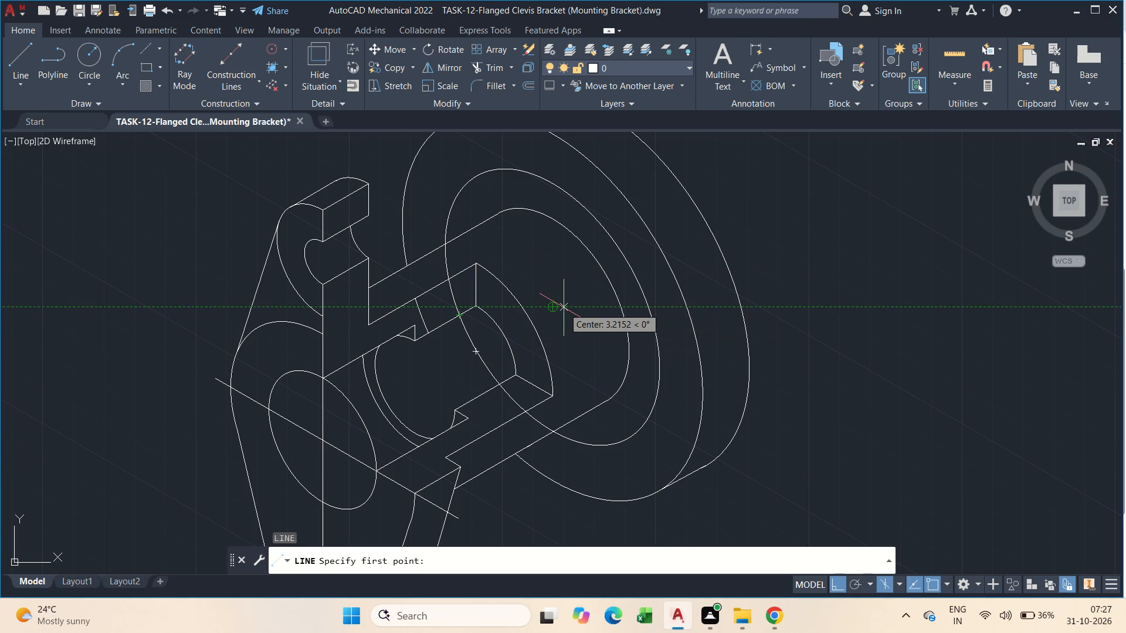
{"action": "left_click", "coordinate": [548, 307]}
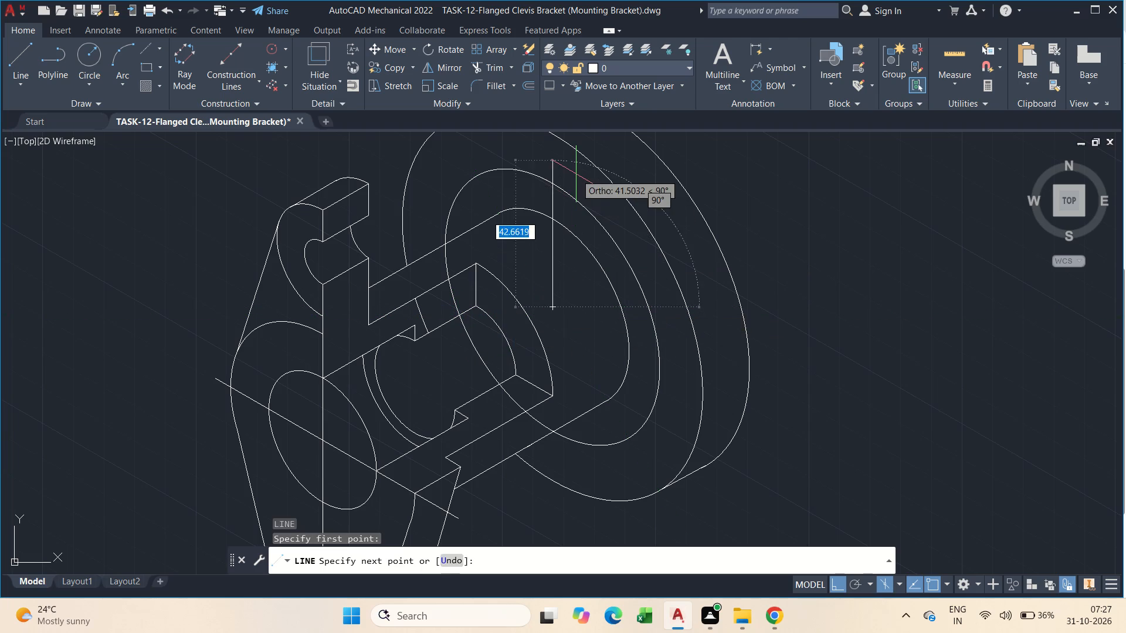
{"action": "middle_click_drag", "start_coordinate": [548, 142], "coordinate": [584, 223]}
{"action": "left_click", "coordinate": [584, 223]}
{"action": "key", "text": "Escape"}
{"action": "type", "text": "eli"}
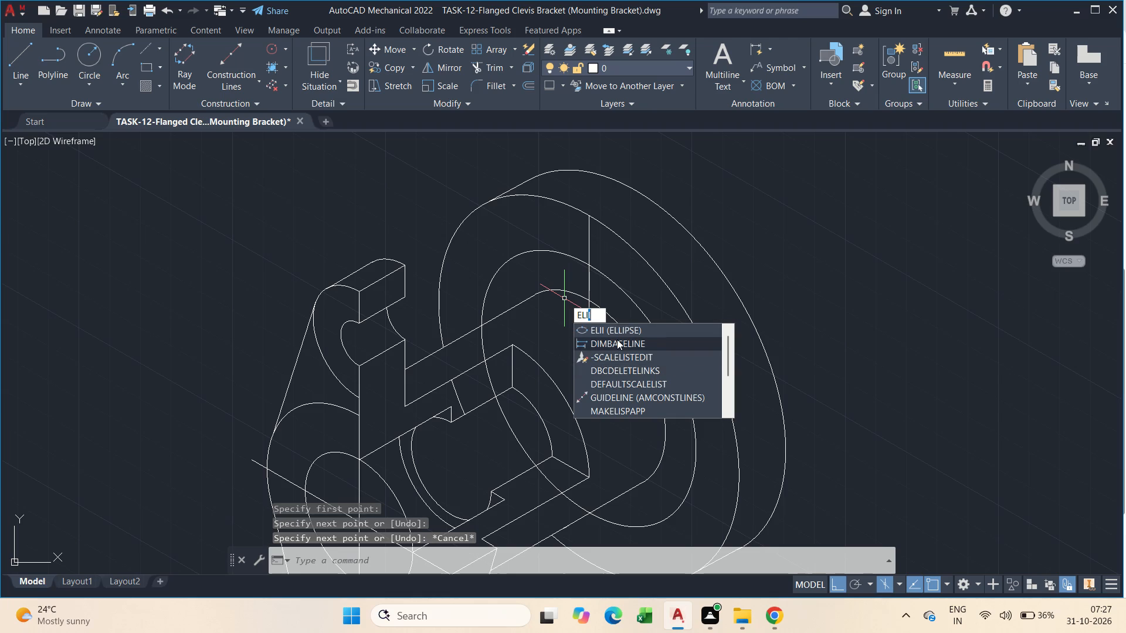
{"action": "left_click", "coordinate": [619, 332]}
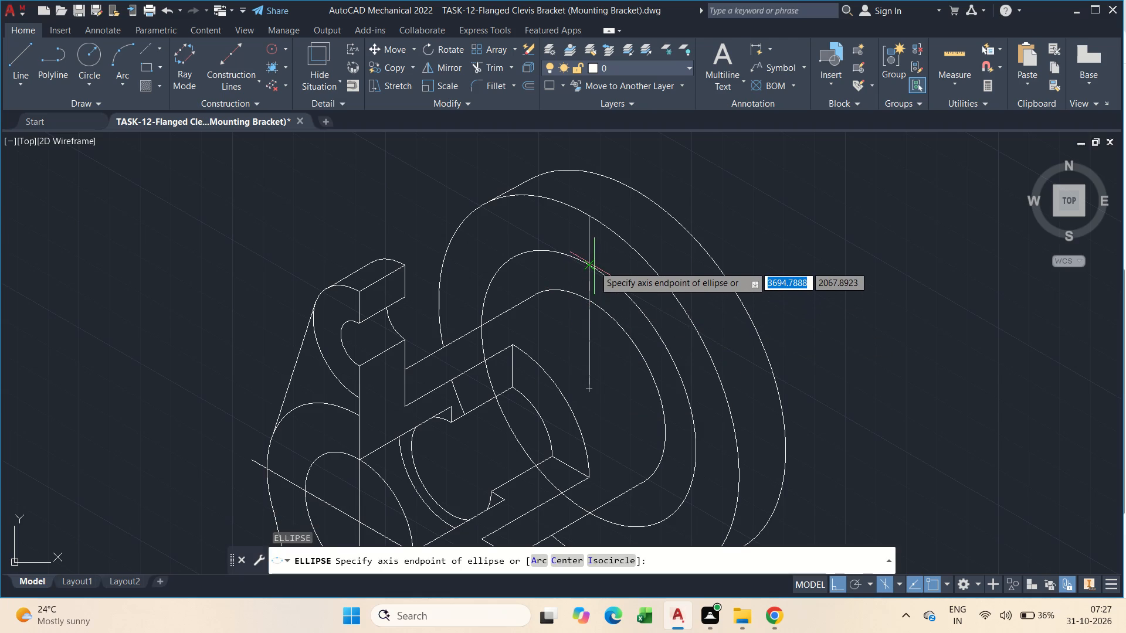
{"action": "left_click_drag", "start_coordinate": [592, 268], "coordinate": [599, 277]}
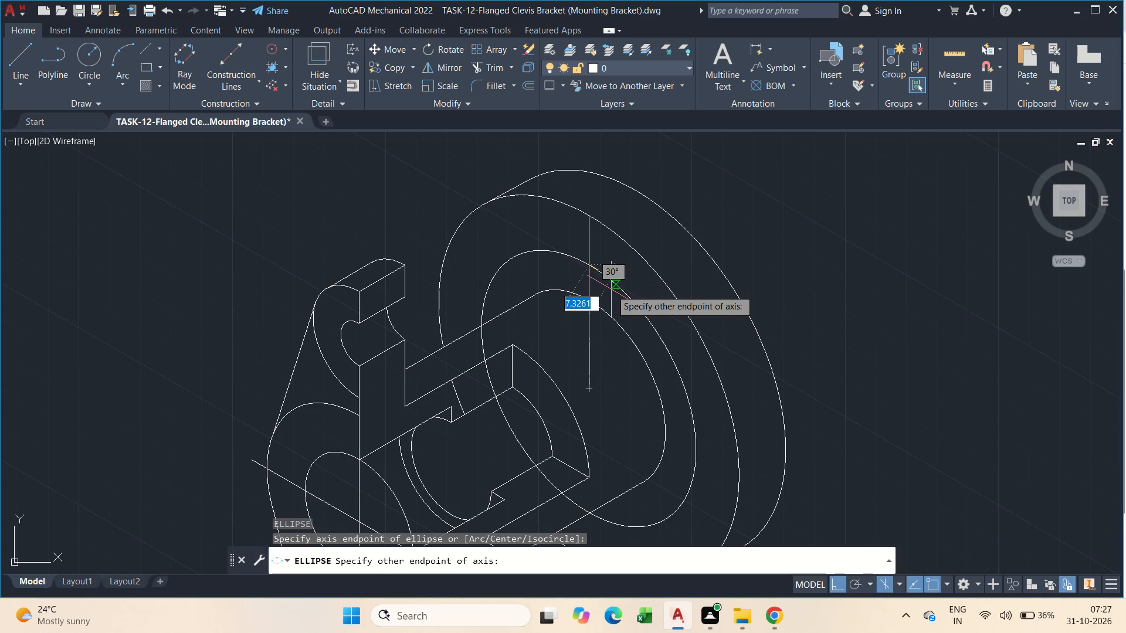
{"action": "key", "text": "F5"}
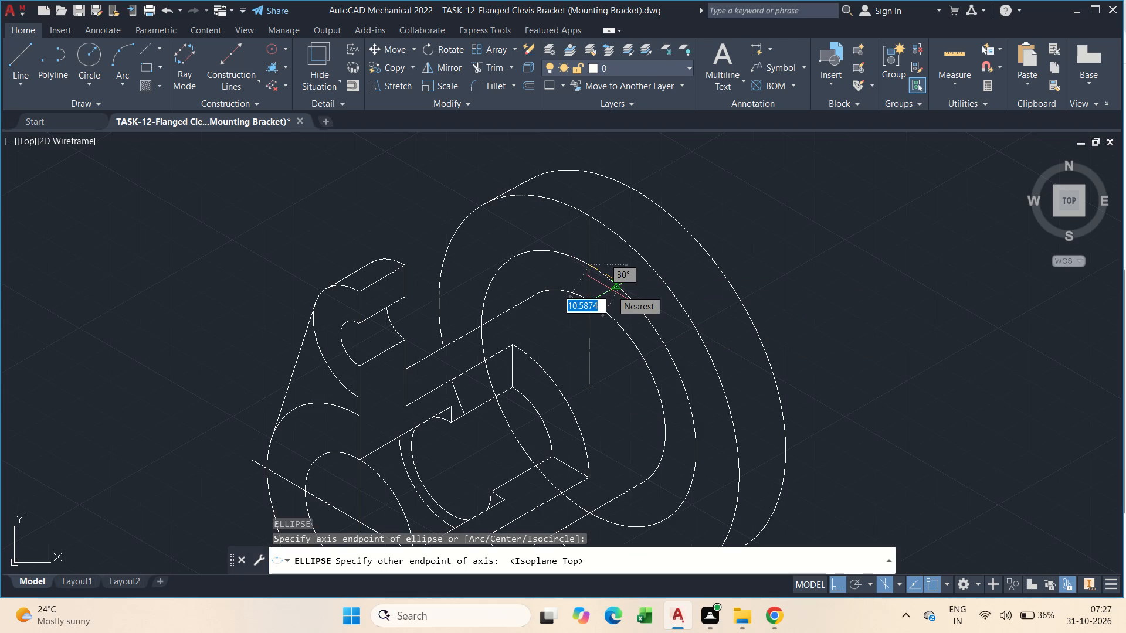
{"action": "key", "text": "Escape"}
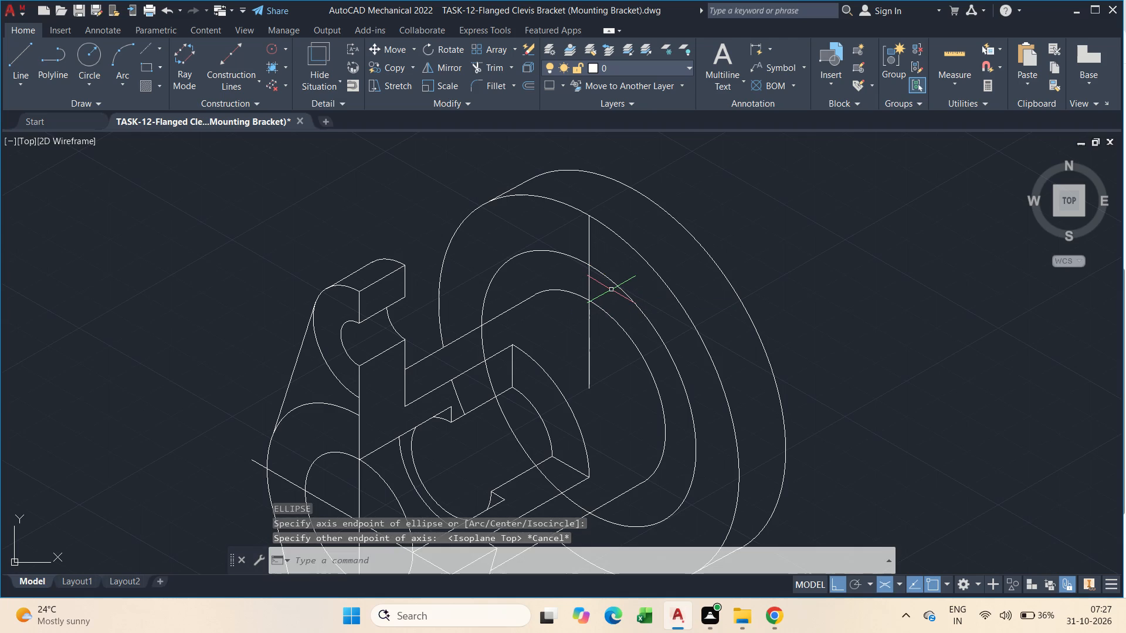
Draw a 10 diameter isocircle on the left isoplane, centred where the vertical line crosses the 70 diameter isocircle.
{"action": "type", "text": "ell"}
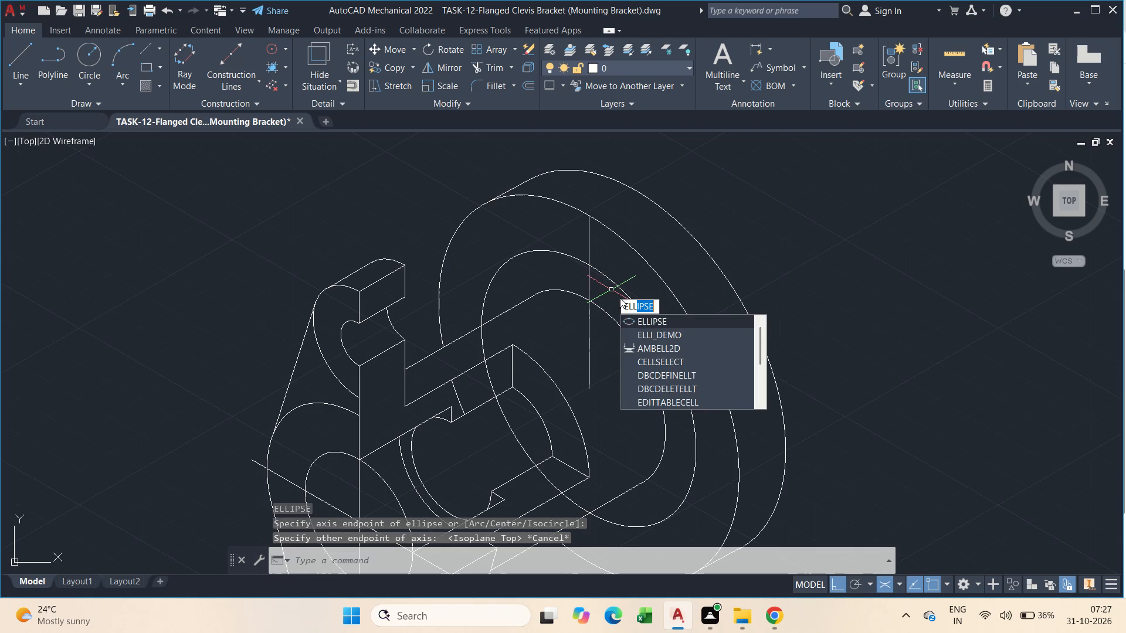
{"action": "left_click", "coordinate": [645, 321]}
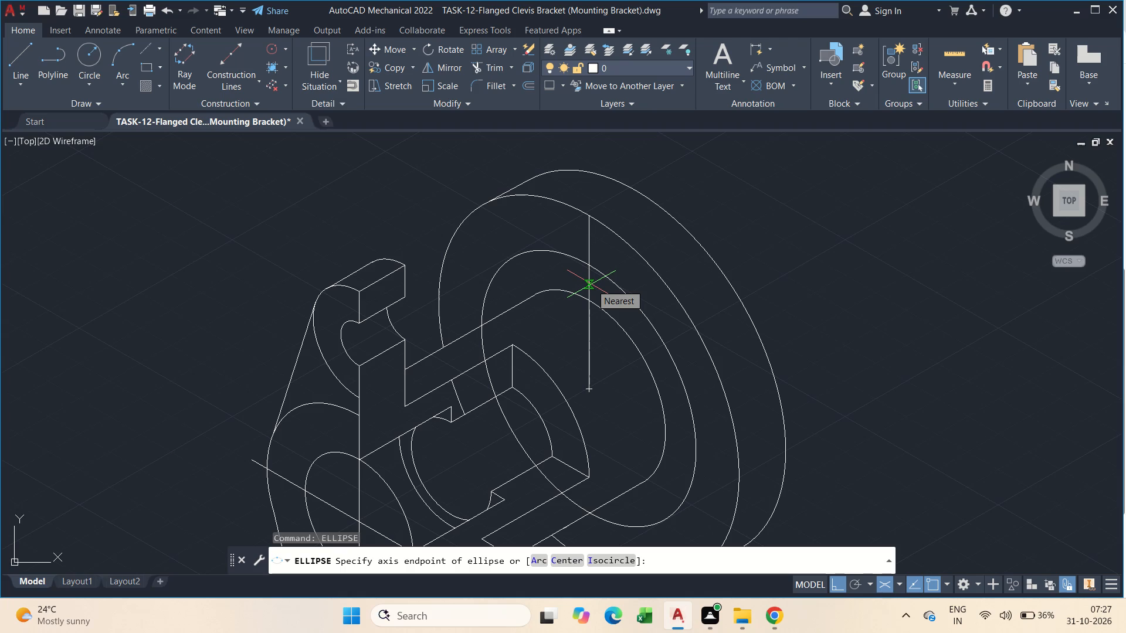
{"action": "type", "text": "i"}
{"action": "key", "text": "space"}
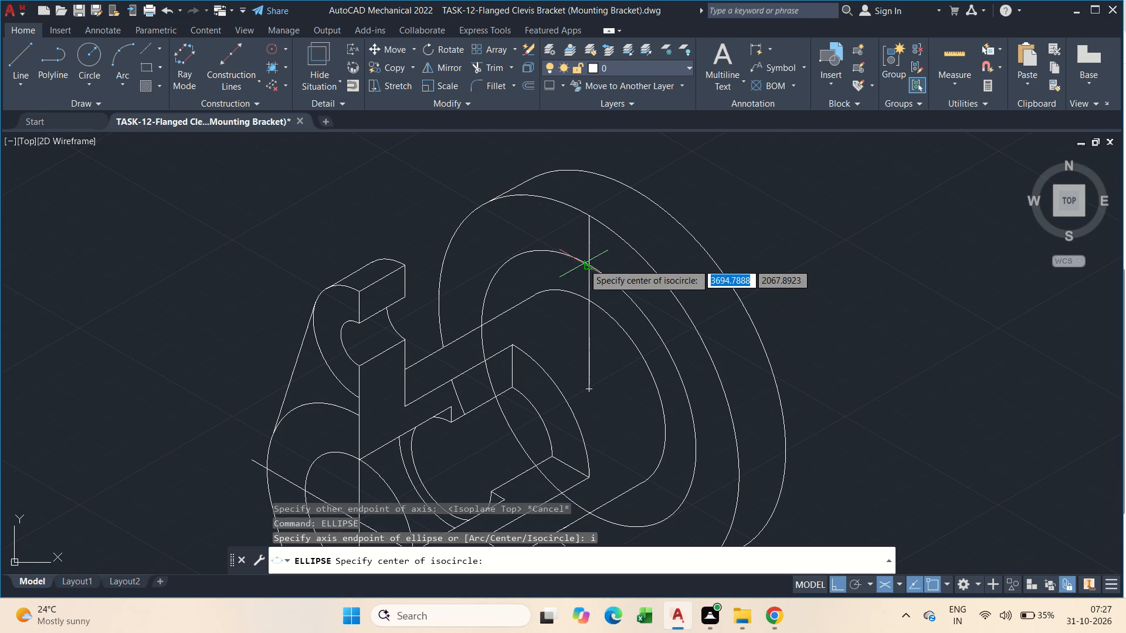
{"action": "left_click_drag", "start_coordinate": [588, 266], "coordinate": [596, 274]}
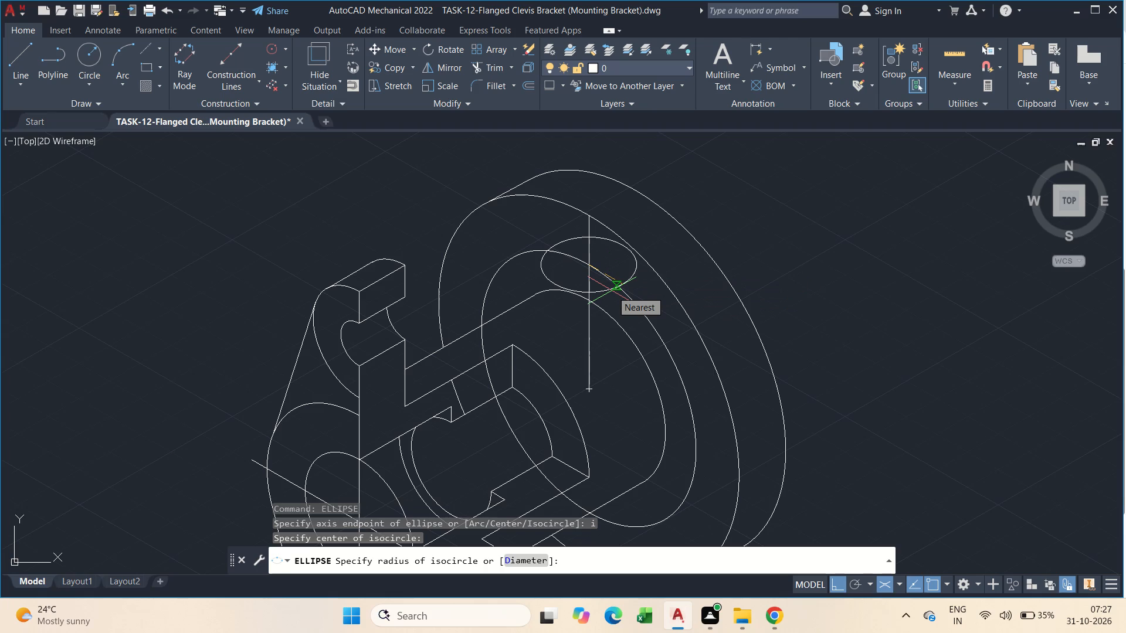
{"action": "key", "text": "F5"}
{"action": "key", "text": "F5"}
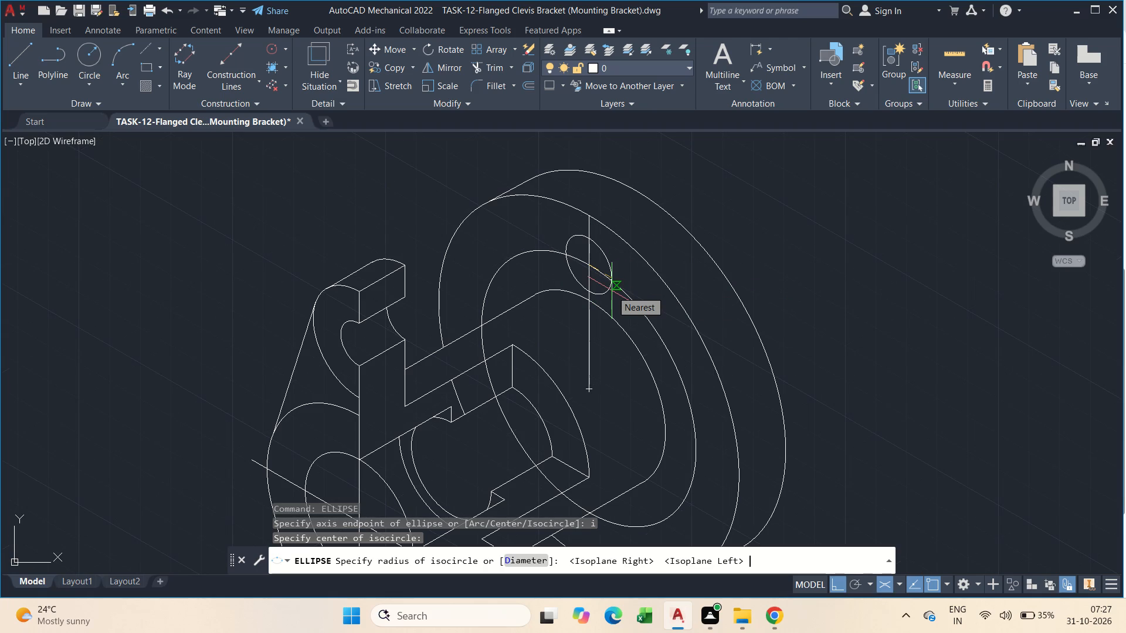
{"action": "type", "text": "d"}
{"action": "key", "text": "space"}
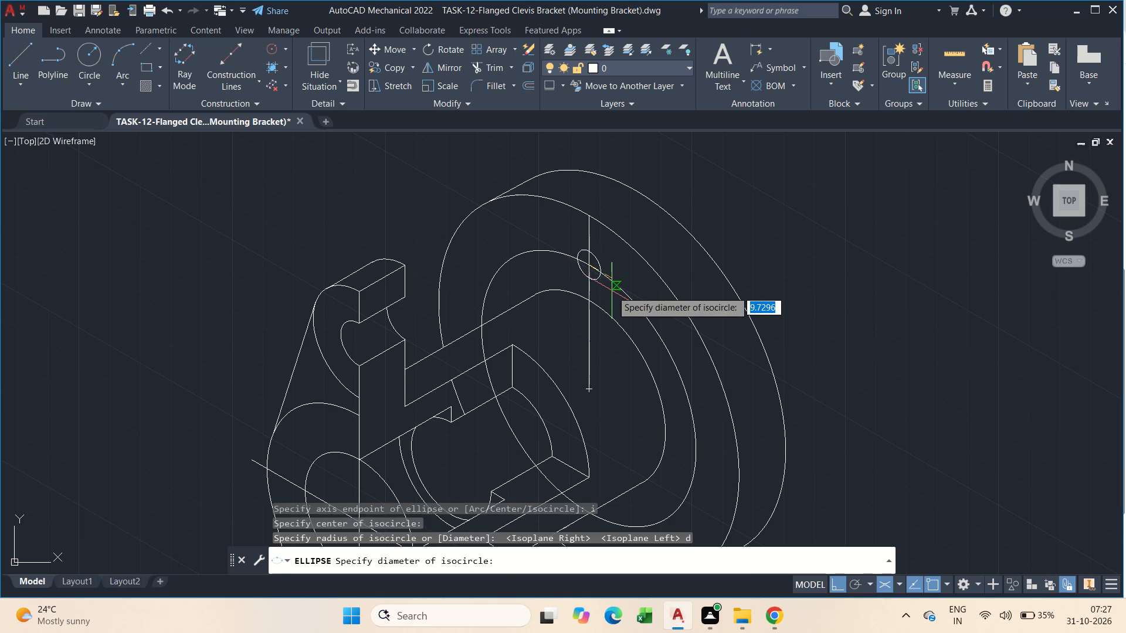
{"action": "type", "text": "10"}
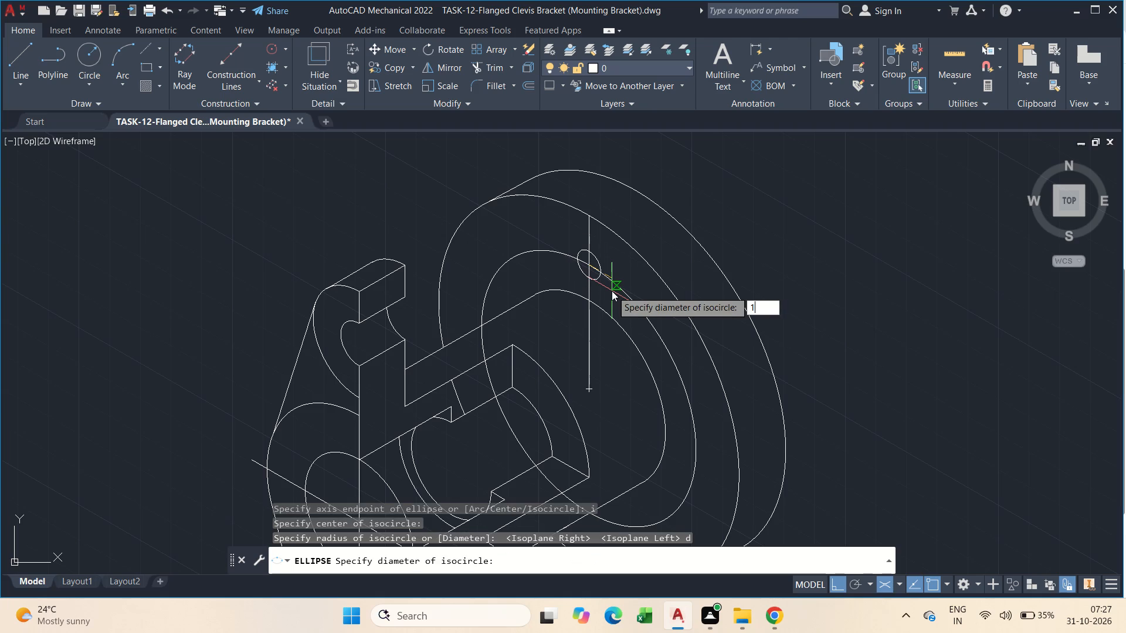
{"action": "key", "text": "Return"}
{"action": "key", "text": "Escape"}
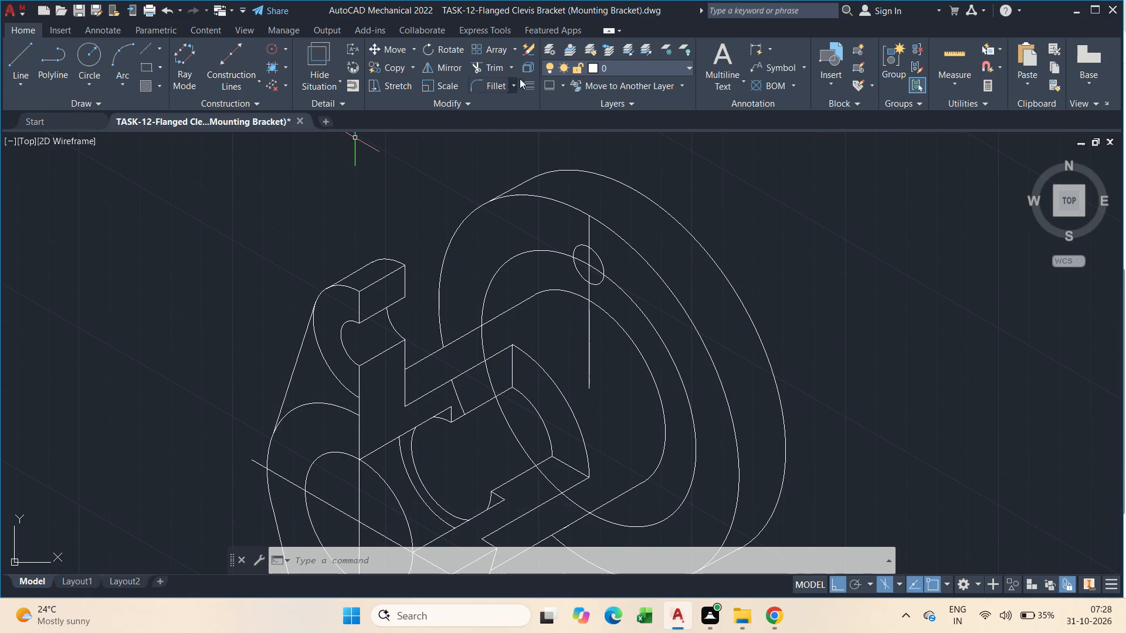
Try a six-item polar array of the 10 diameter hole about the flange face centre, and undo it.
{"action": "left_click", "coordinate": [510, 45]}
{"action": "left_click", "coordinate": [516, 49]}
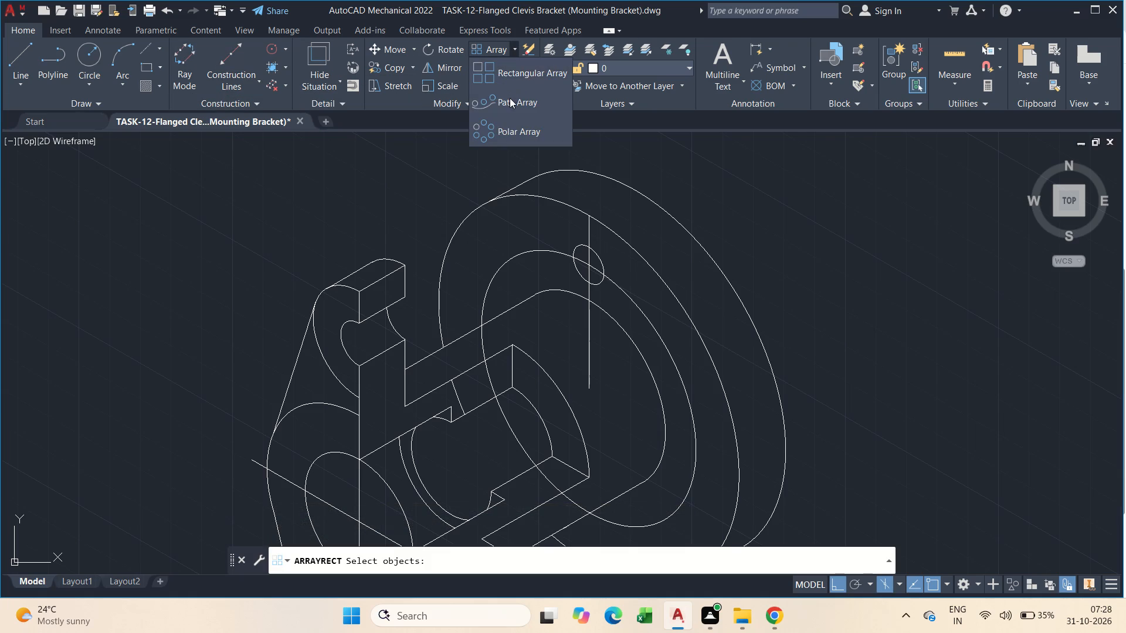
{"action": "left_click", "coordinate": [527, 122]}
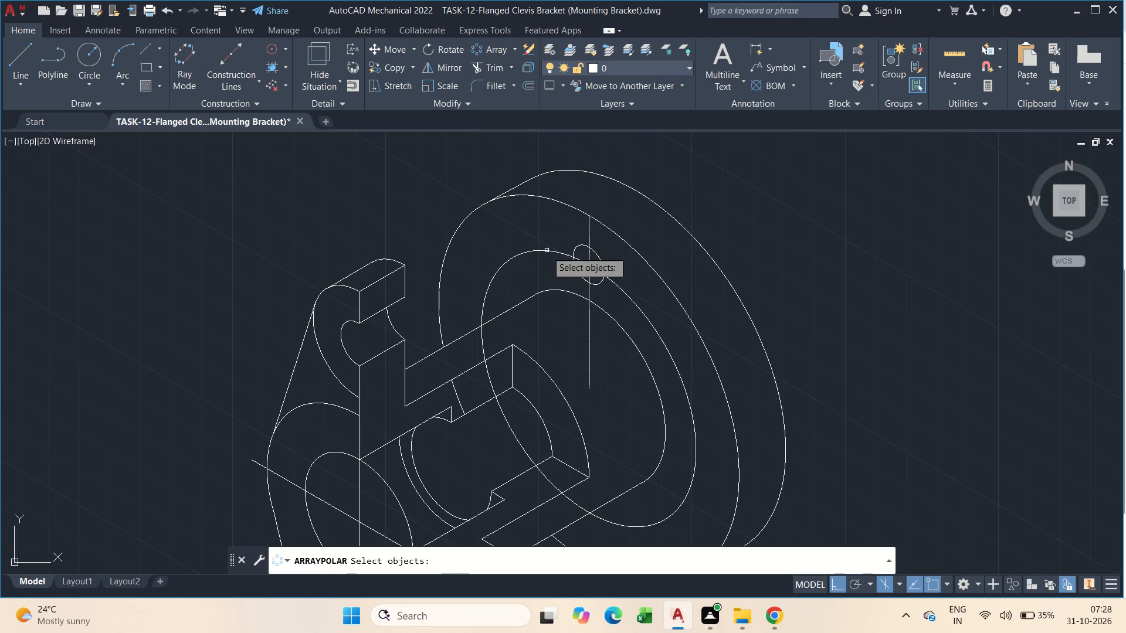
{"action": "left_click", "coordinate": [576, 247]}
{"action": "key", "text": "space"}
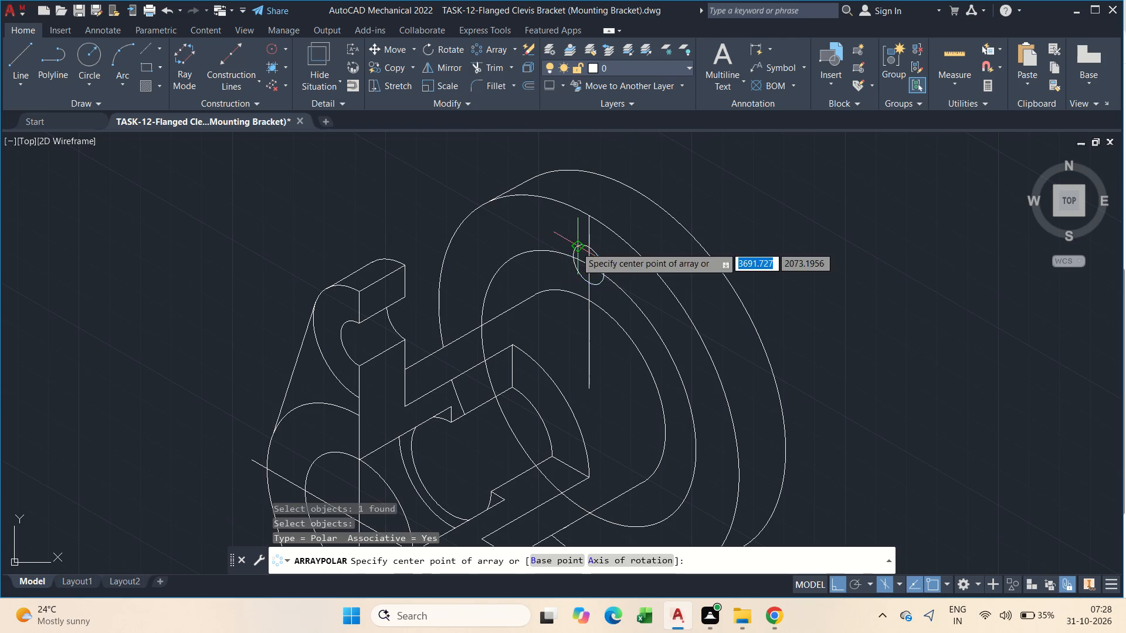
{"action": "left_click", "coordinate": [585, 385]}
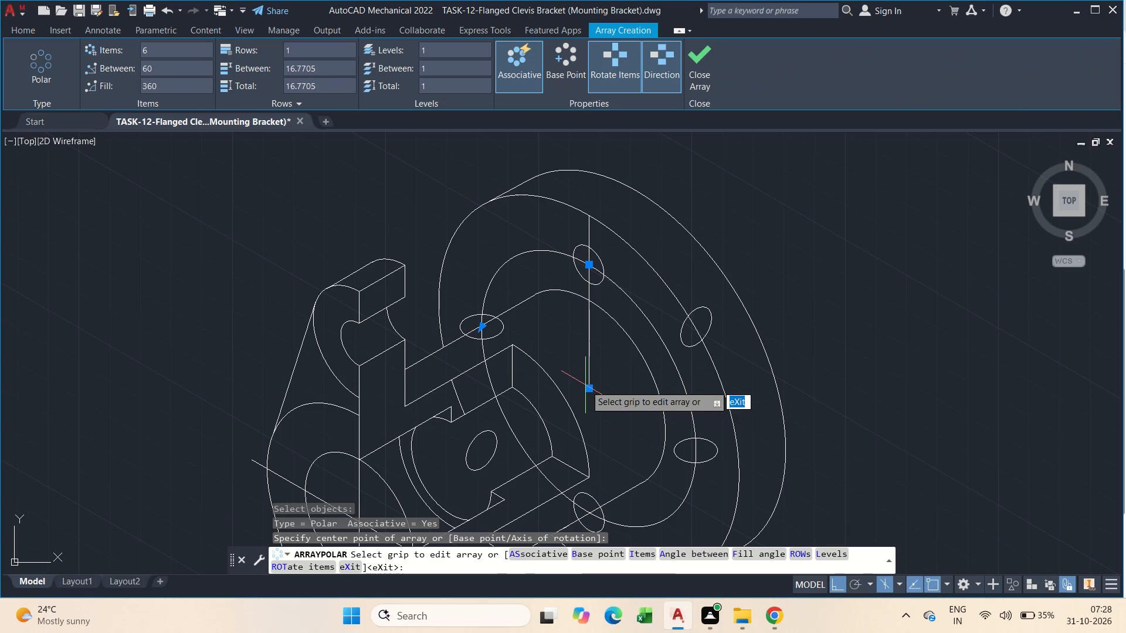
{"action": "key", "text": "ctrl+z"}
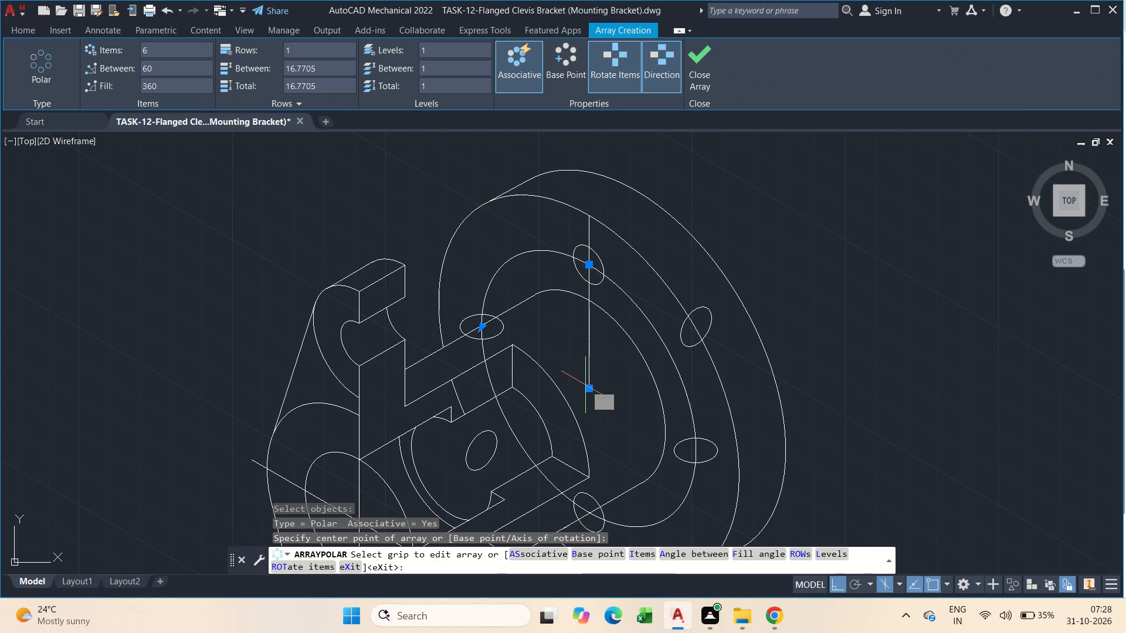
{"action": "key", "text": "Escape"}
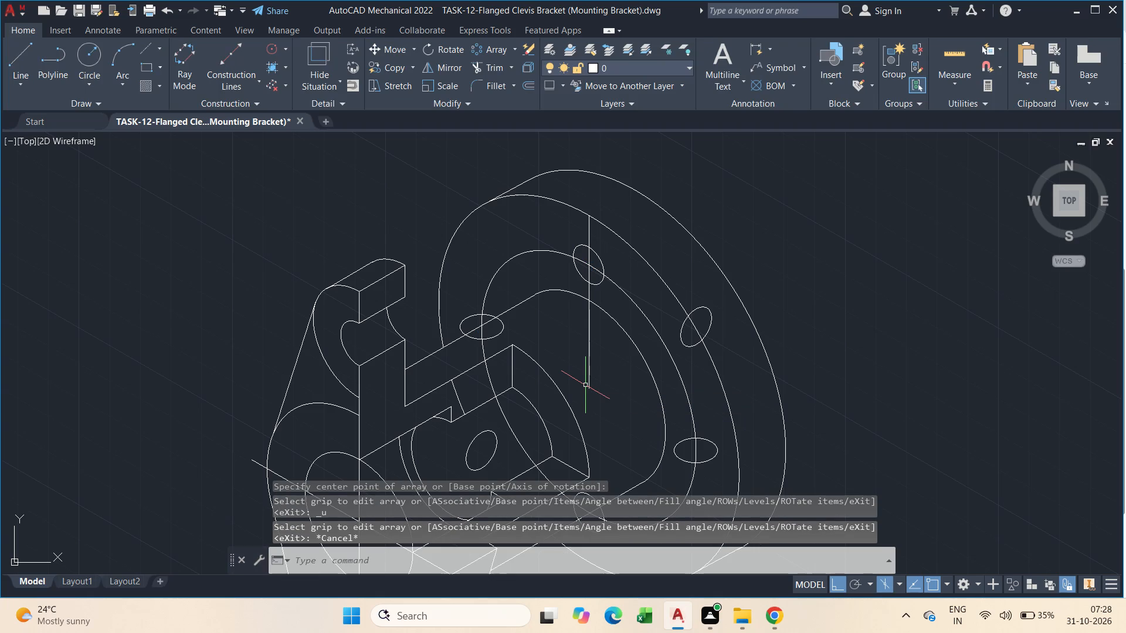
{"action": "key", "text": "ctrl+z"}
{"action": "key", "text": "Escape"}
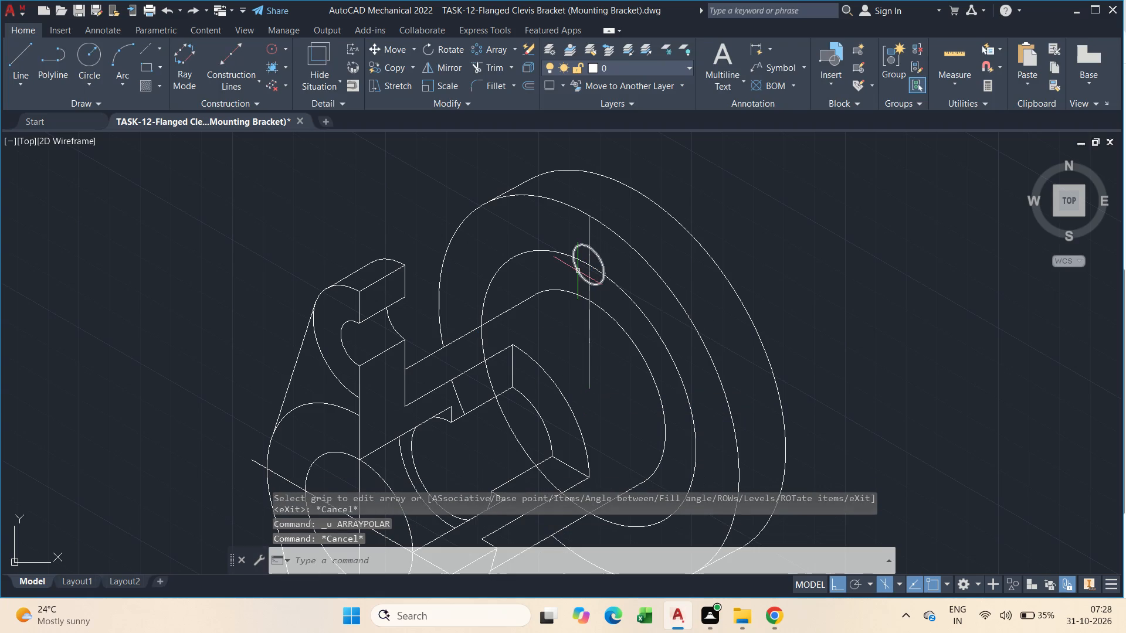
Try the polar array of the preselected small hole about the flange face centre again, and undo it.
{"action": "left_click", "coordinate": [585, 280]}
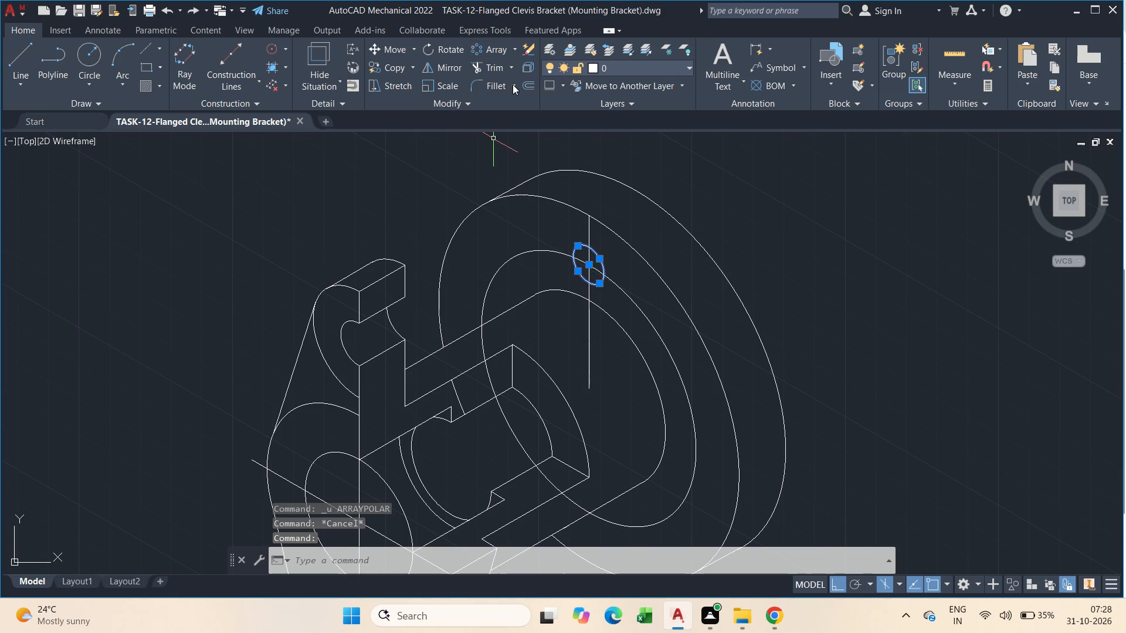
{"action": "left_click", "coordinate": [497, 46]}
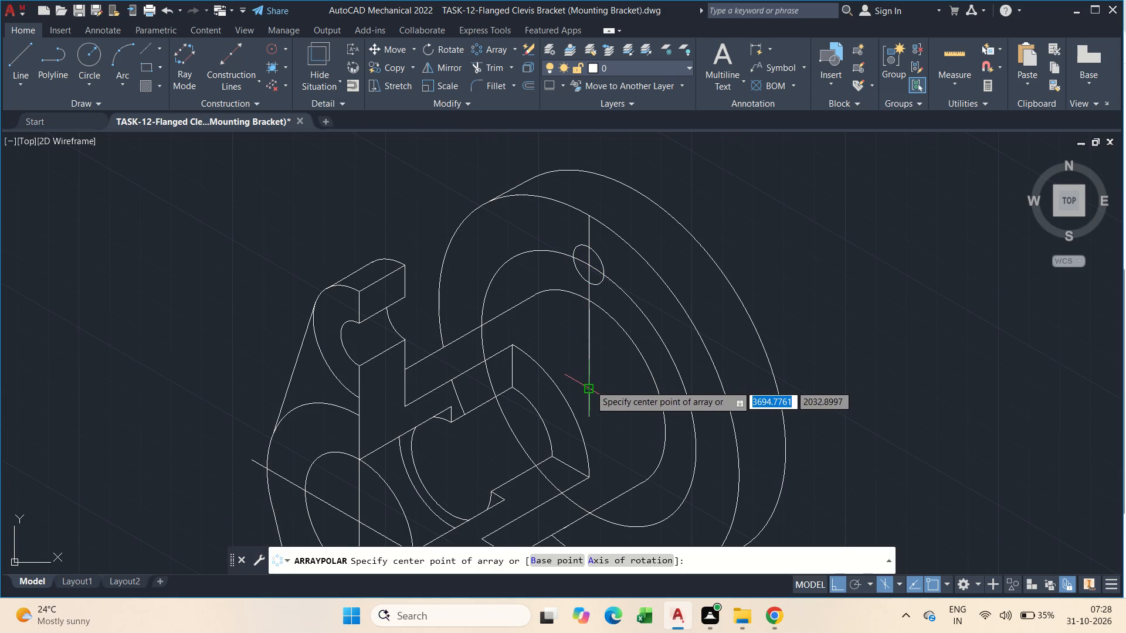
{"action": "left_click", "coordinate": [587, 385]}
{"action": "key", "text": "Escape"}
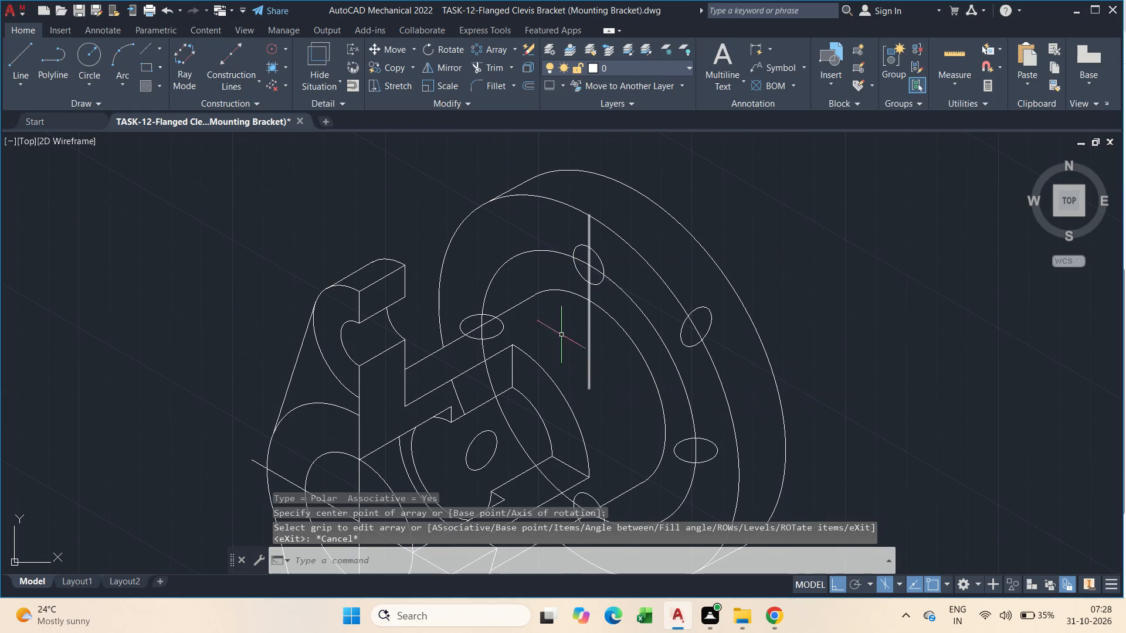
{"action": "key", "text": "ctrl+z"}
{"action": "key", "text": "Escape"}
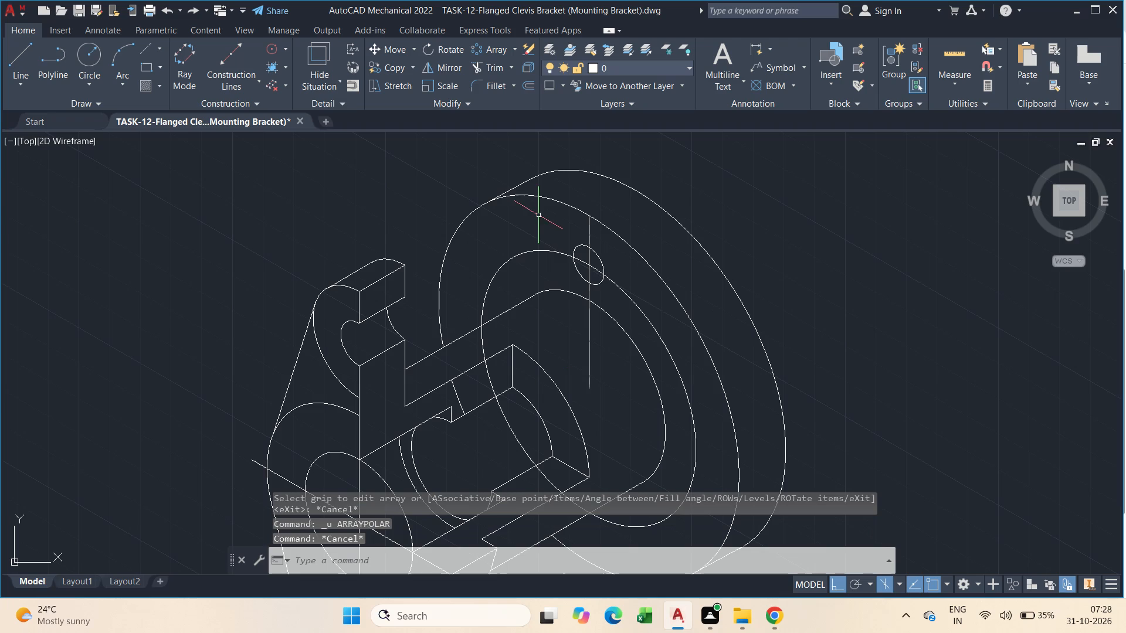
Create a six-item polar array of the small hole about a point on the 70 diameter isocircle, with its base point at the flange centre.
{"action": "left_click", "coordinate": [514, 50]}
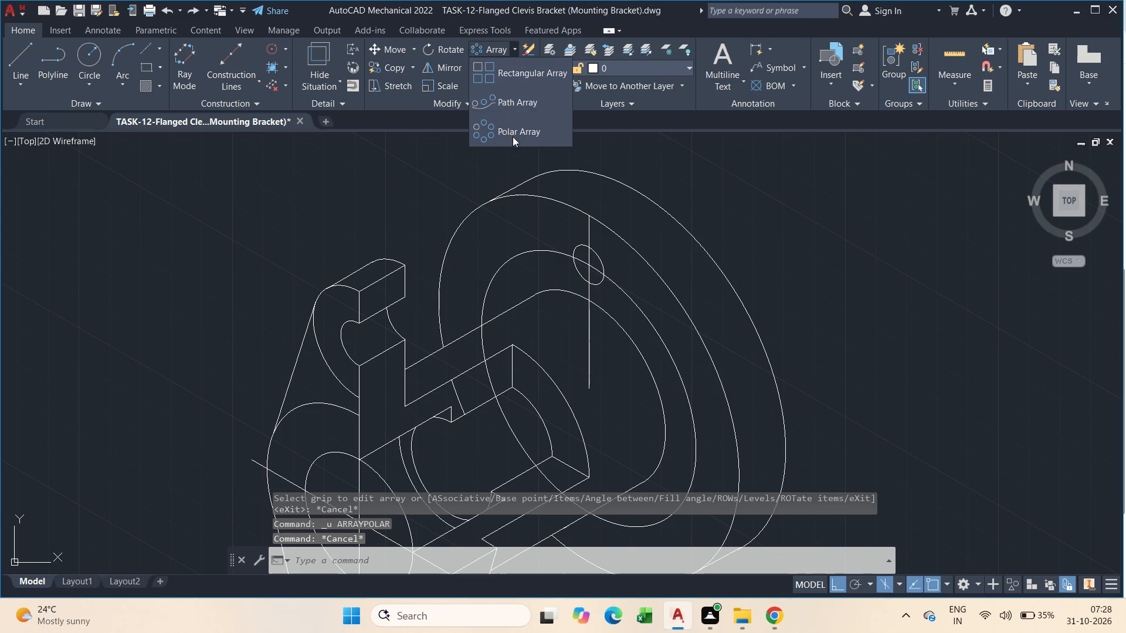
{"action": "left_click", "coordinate": [513, 137]}
{"action": "left_click", "coordinate": [572, 249]}
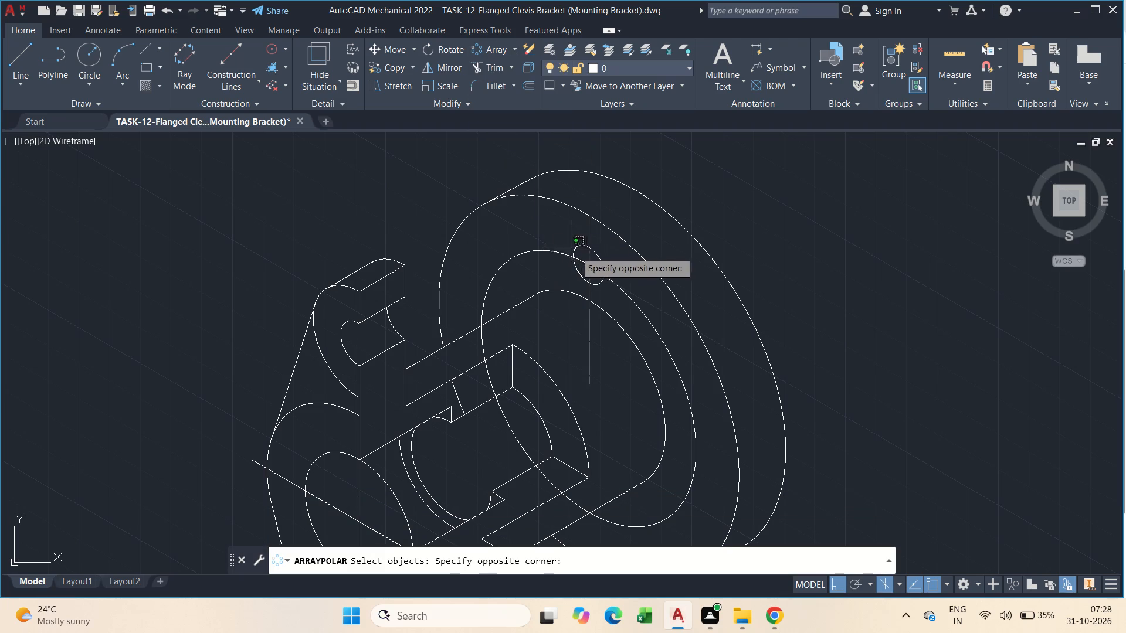
{"action": "left_click", "coordinate": [576, 253]}
{"action": "left_click", "coordinate": [573, 250]}
{"action": "key", "text": "space"}
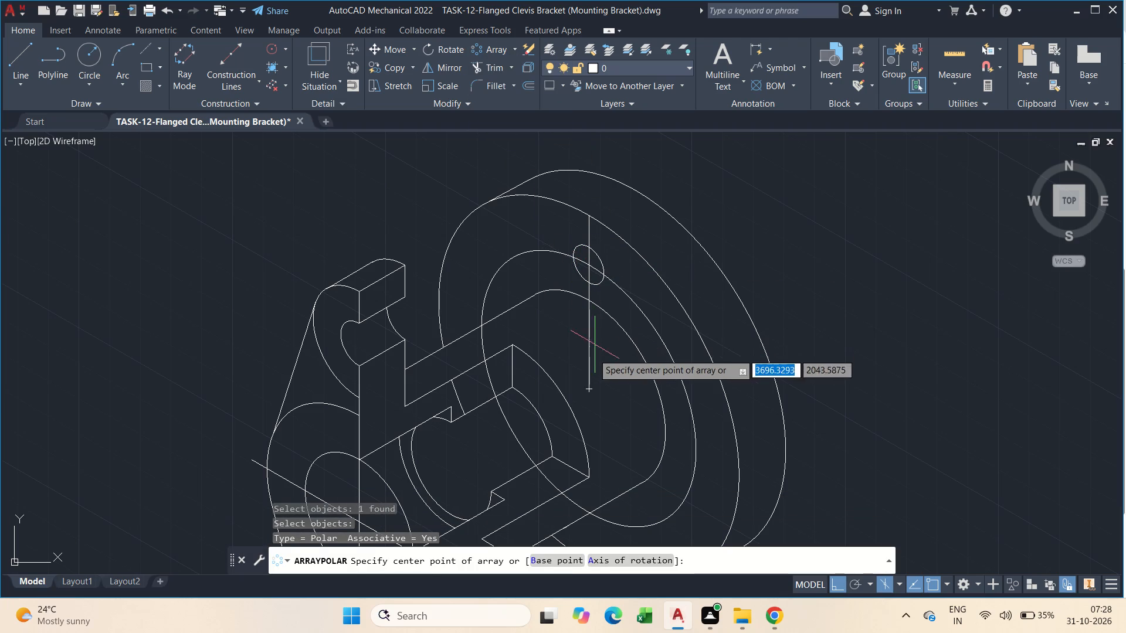
{"action": "left_click", "coordinate": [628, 299]}
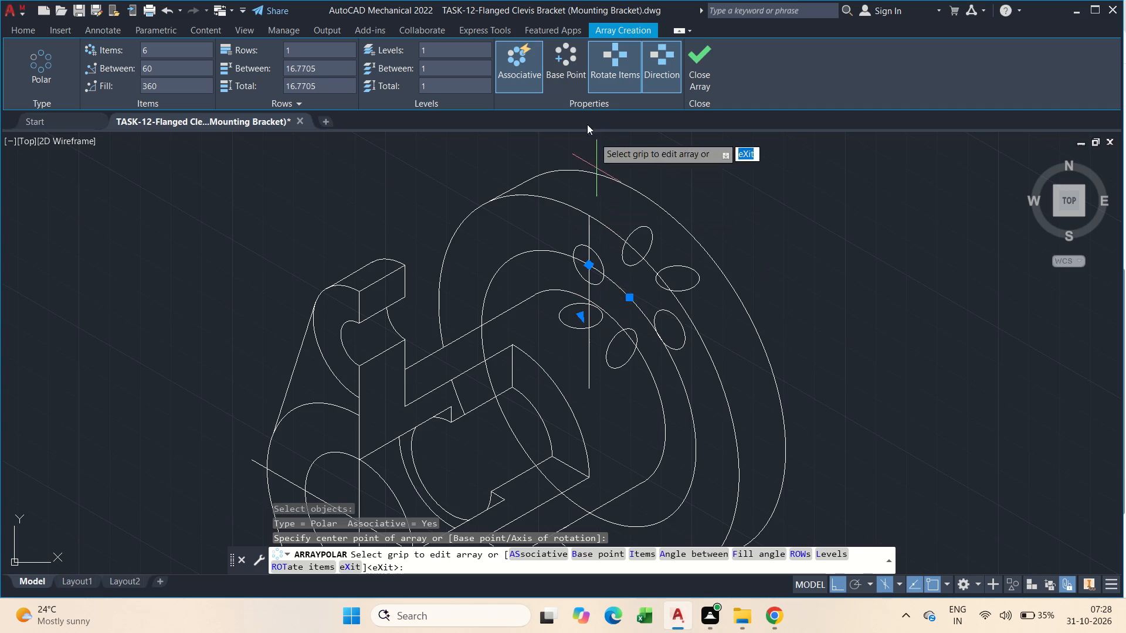
{"action": "left_click", "coordinate": [567, 69]}
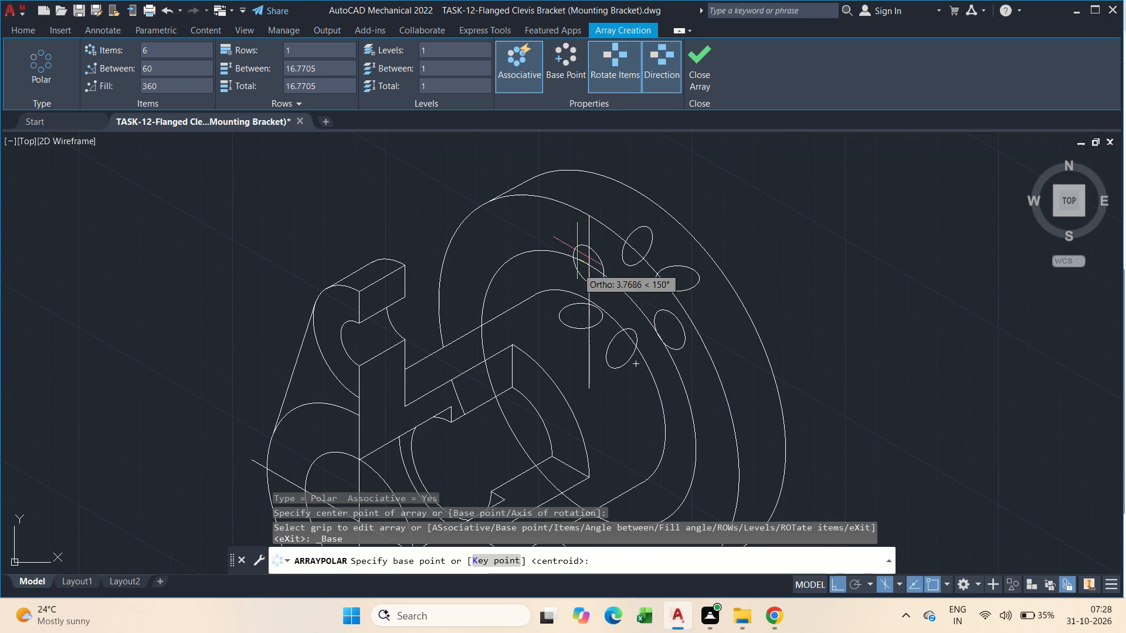
{"action": "left_click", "coordinate": [591, 383]}
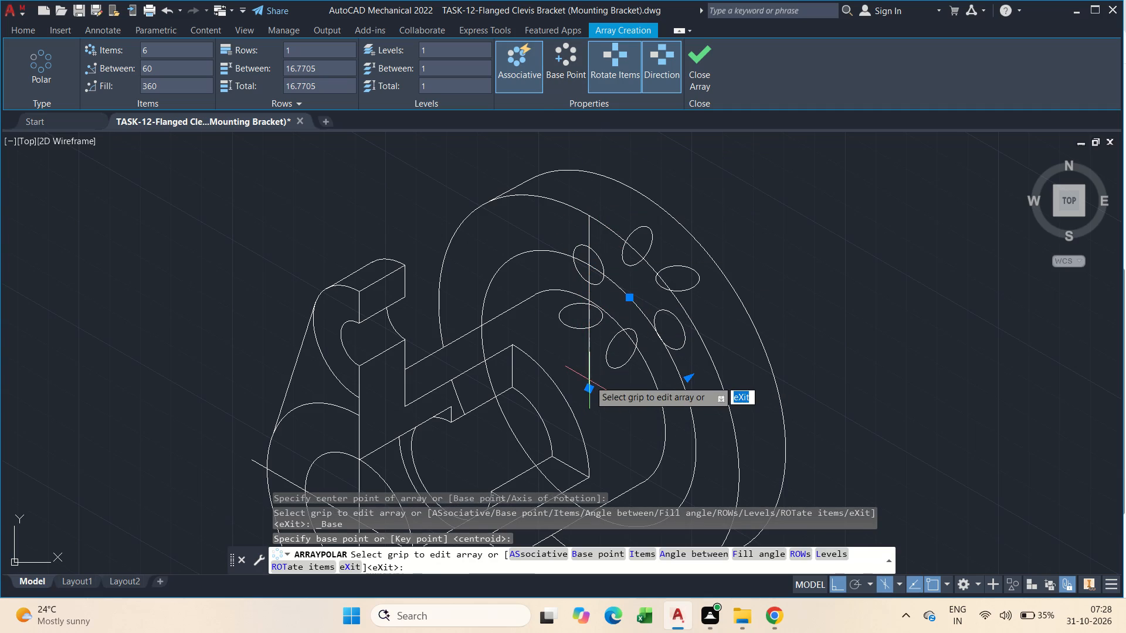
{"action": "key", "text": "Escape"}
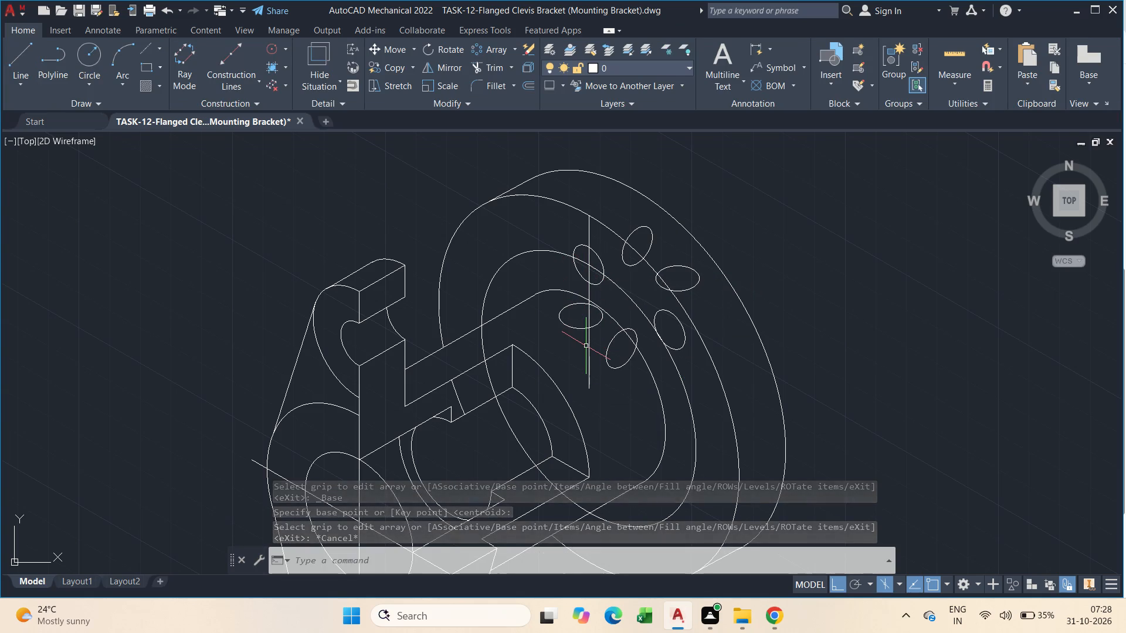
Undo the last polar array of the 10 diameter hole, leaving only the original hole.
{"action": "key", "text": "ctrl+z"}
{"action": "key", "text": "Escape"}
{"action": "key", "text": "Escape"}
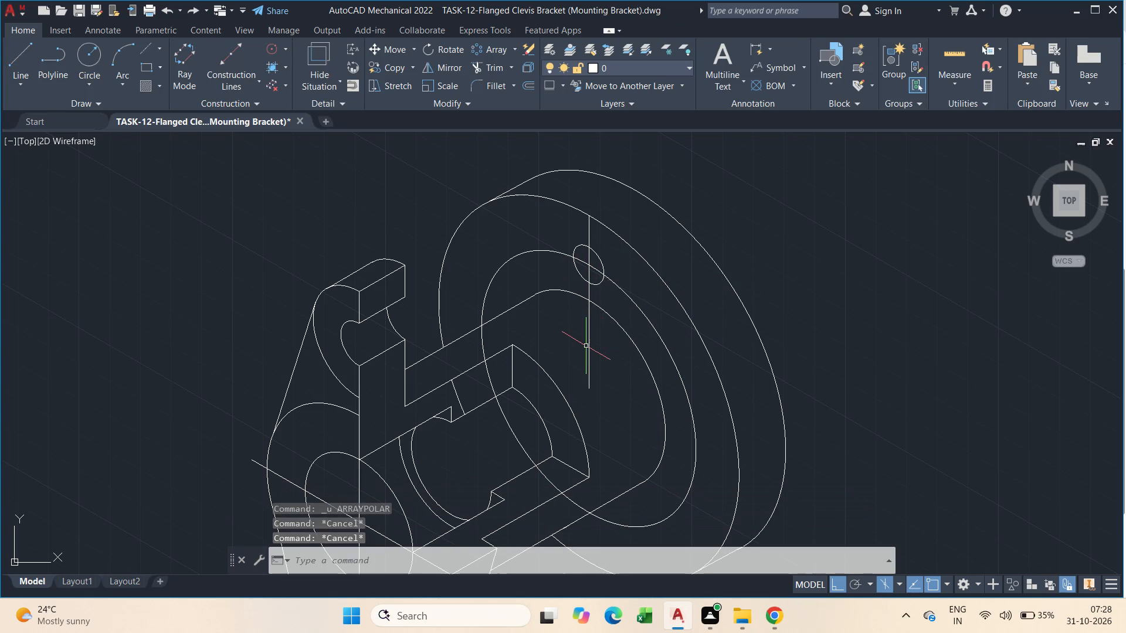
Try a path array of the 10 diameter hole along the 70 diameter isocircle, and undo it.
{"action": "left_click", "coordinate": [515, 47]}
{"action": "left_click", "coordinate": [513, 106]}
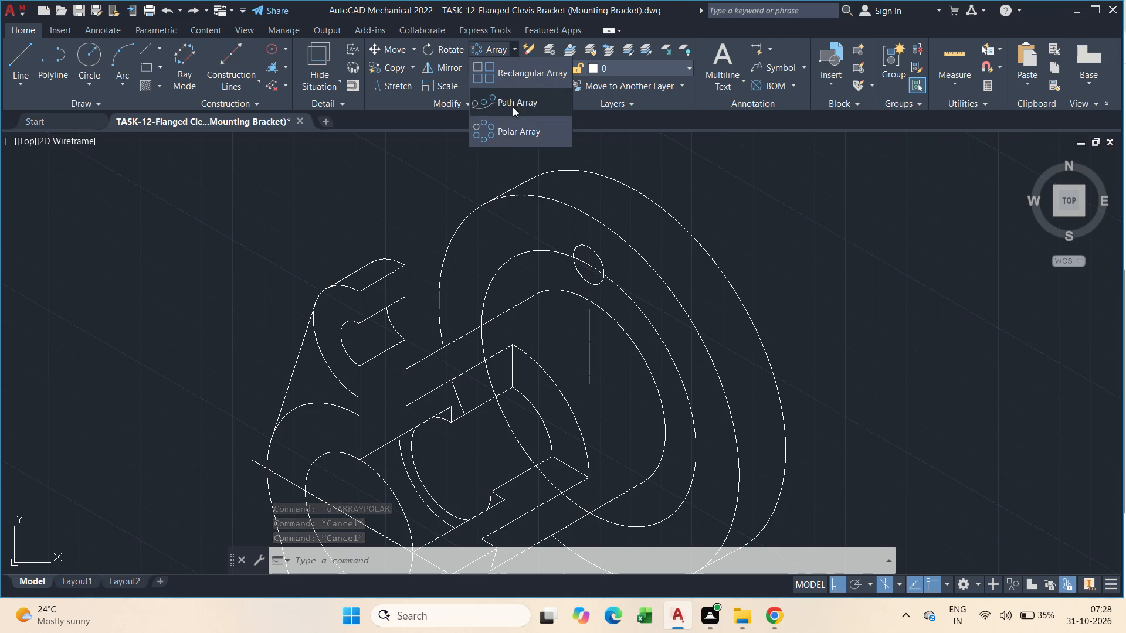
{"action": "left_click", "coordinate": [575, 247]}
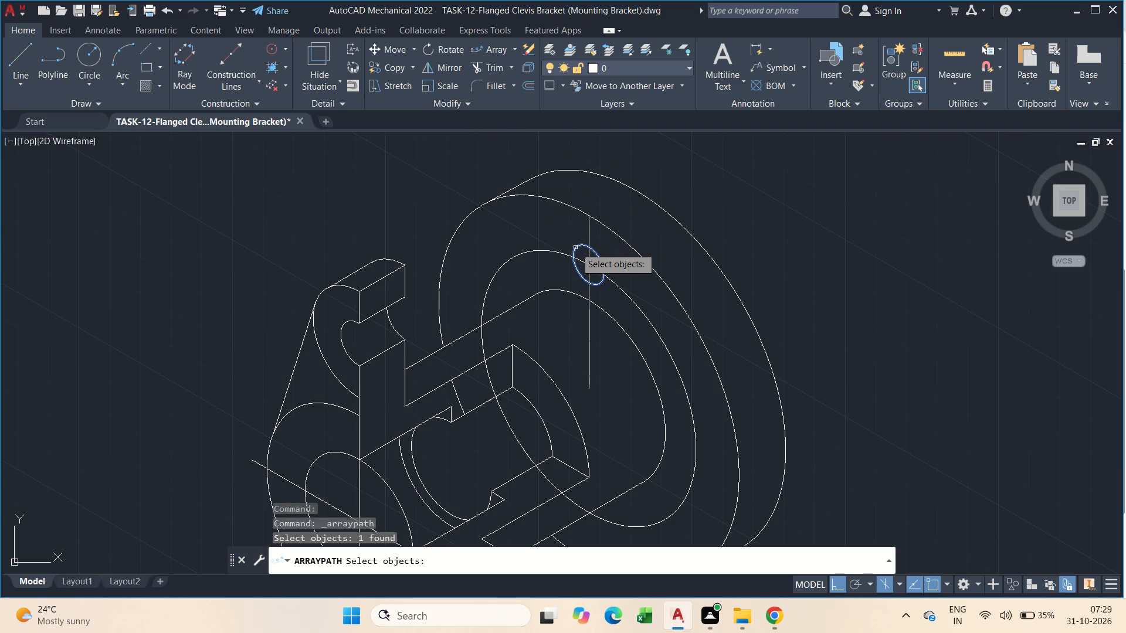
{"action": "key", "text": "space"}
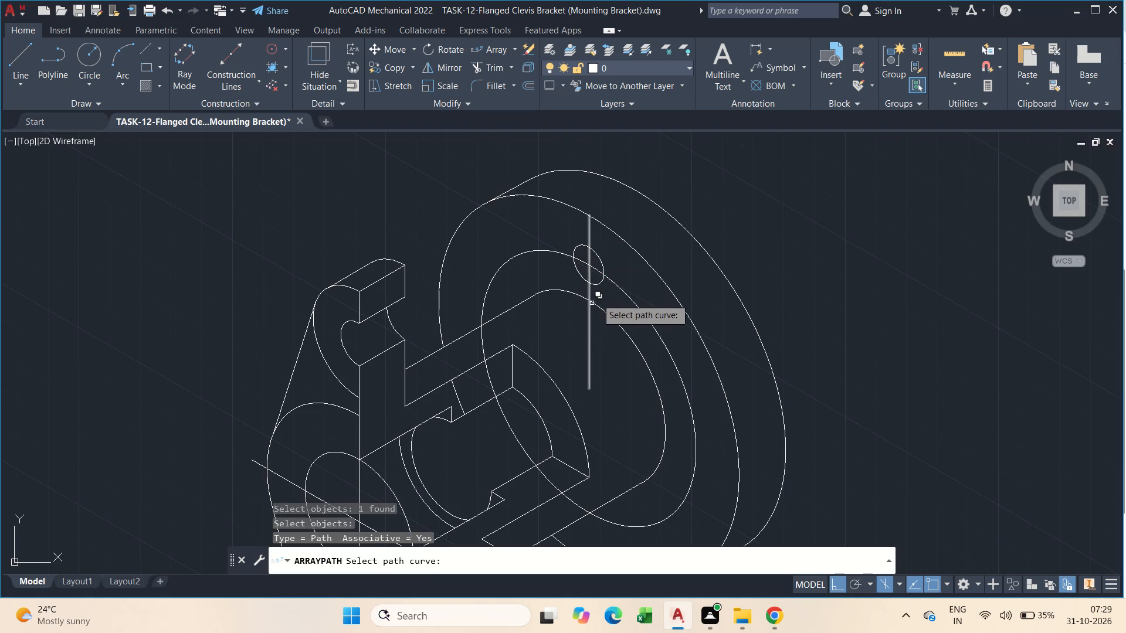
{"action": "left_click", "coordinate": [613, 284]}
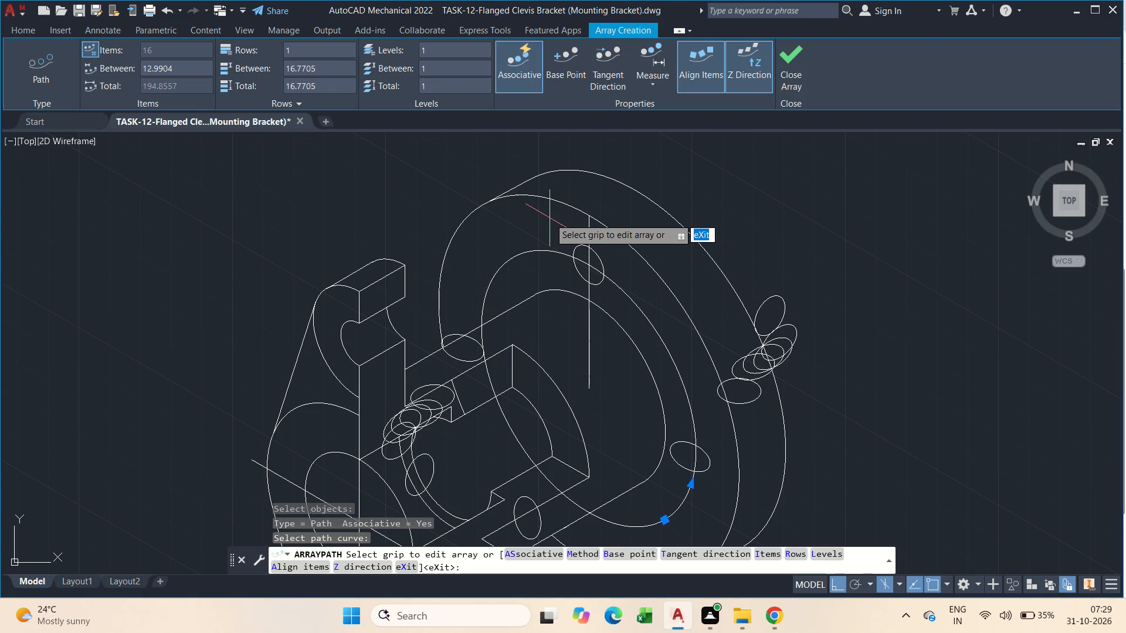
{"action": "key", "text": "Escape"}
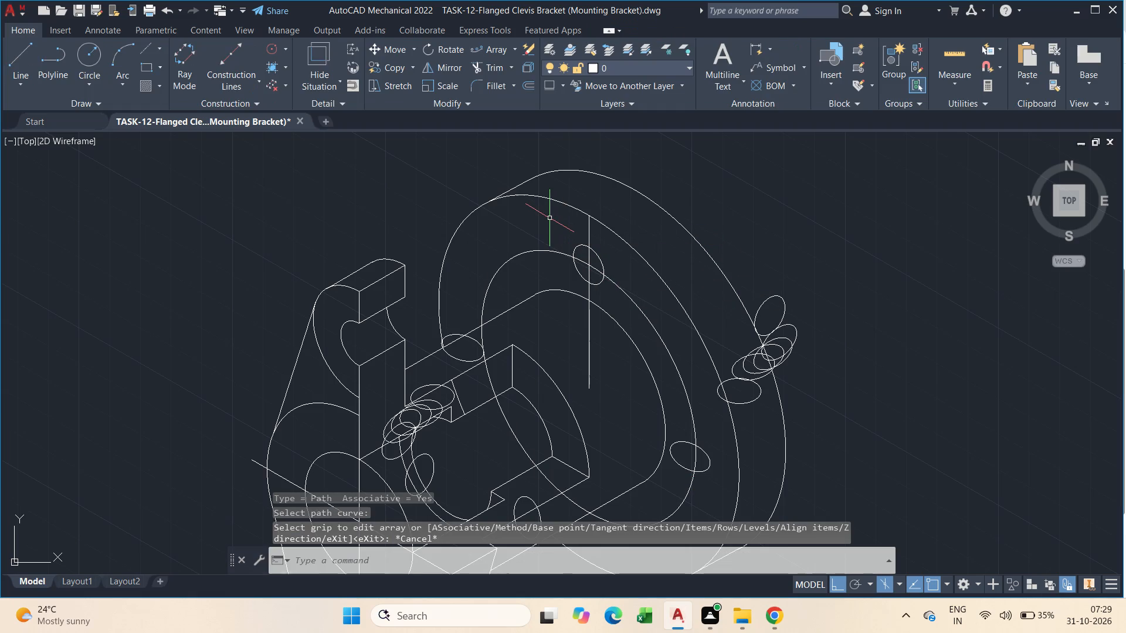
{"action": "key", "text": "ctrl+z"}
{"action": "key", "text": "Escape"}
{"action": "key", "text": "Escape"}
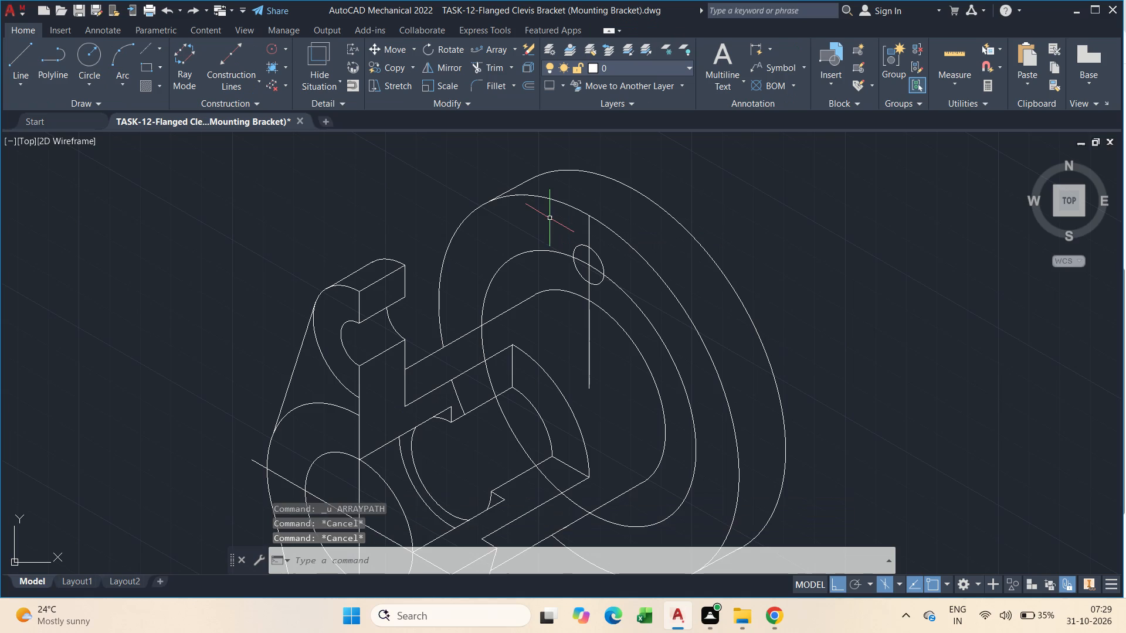
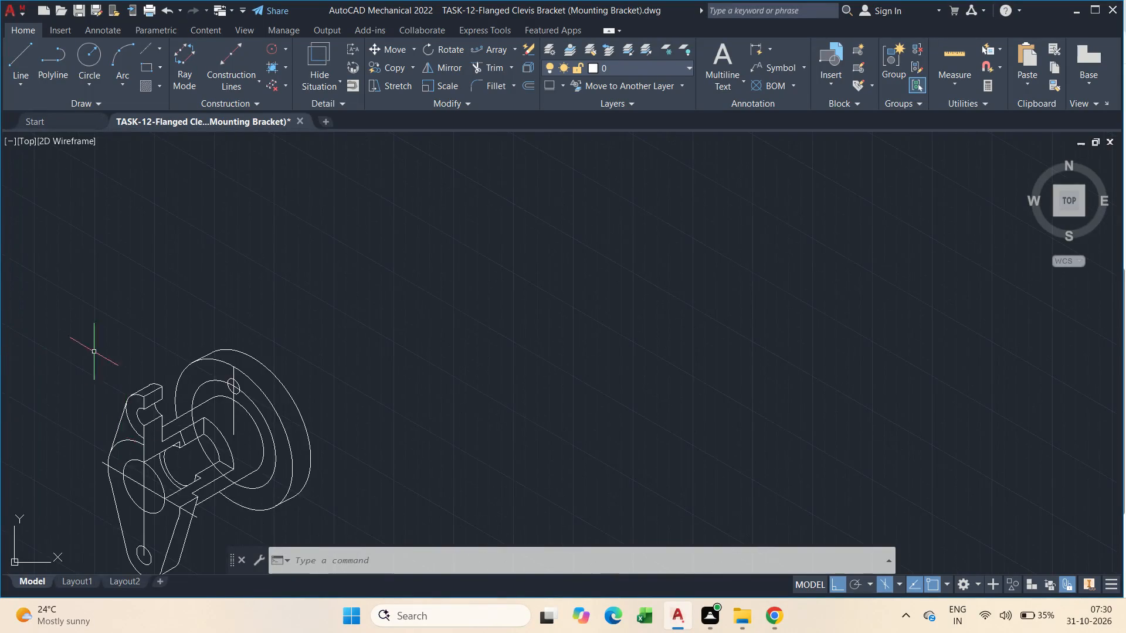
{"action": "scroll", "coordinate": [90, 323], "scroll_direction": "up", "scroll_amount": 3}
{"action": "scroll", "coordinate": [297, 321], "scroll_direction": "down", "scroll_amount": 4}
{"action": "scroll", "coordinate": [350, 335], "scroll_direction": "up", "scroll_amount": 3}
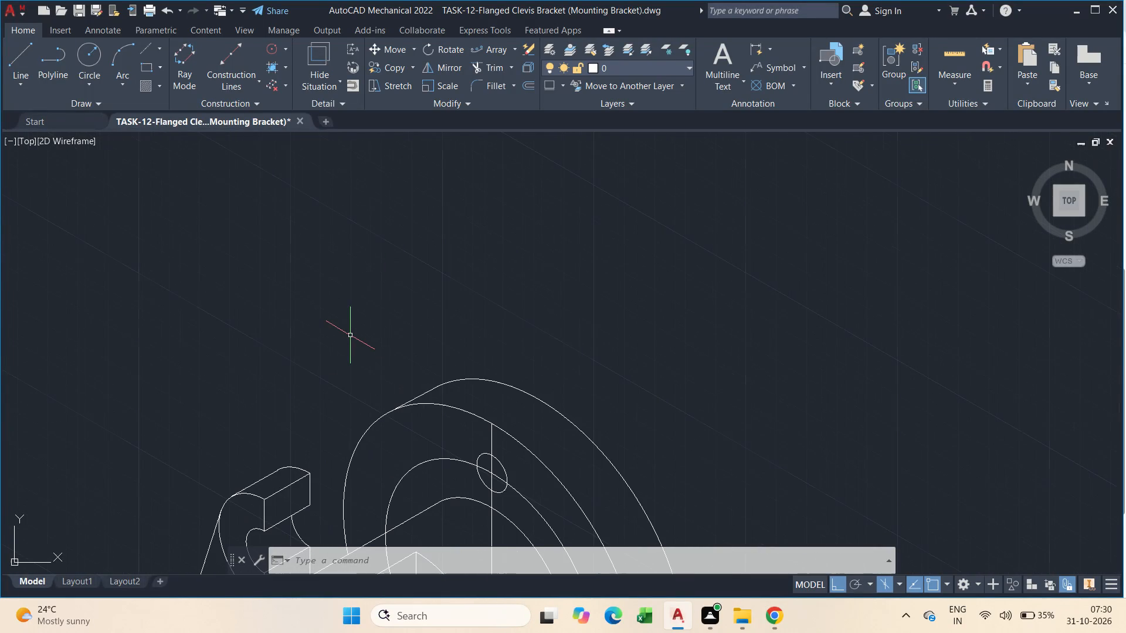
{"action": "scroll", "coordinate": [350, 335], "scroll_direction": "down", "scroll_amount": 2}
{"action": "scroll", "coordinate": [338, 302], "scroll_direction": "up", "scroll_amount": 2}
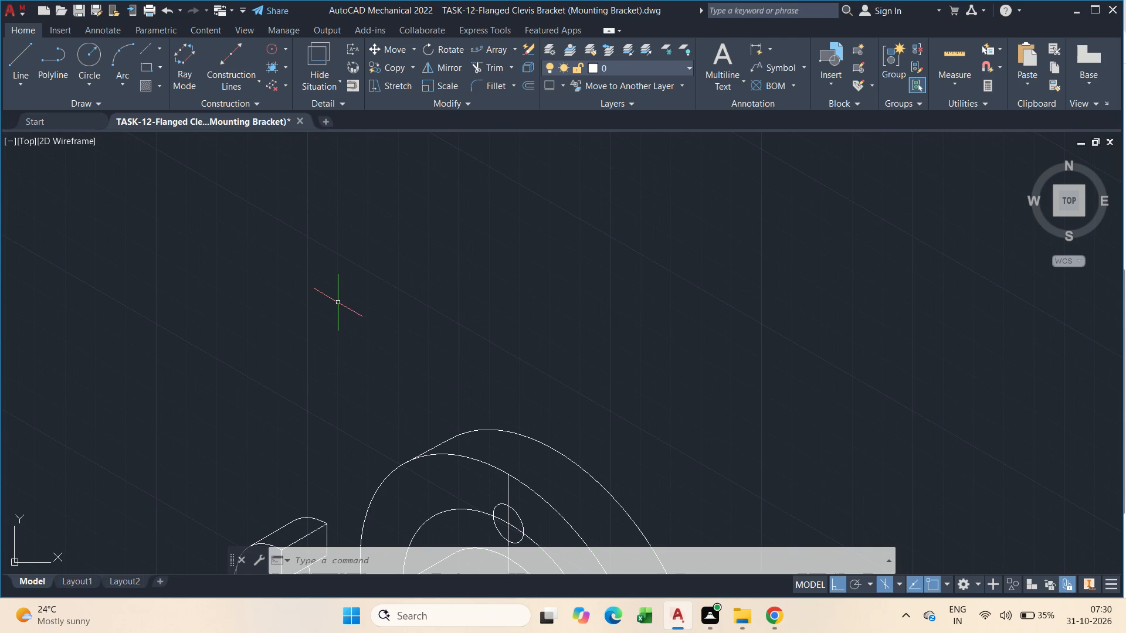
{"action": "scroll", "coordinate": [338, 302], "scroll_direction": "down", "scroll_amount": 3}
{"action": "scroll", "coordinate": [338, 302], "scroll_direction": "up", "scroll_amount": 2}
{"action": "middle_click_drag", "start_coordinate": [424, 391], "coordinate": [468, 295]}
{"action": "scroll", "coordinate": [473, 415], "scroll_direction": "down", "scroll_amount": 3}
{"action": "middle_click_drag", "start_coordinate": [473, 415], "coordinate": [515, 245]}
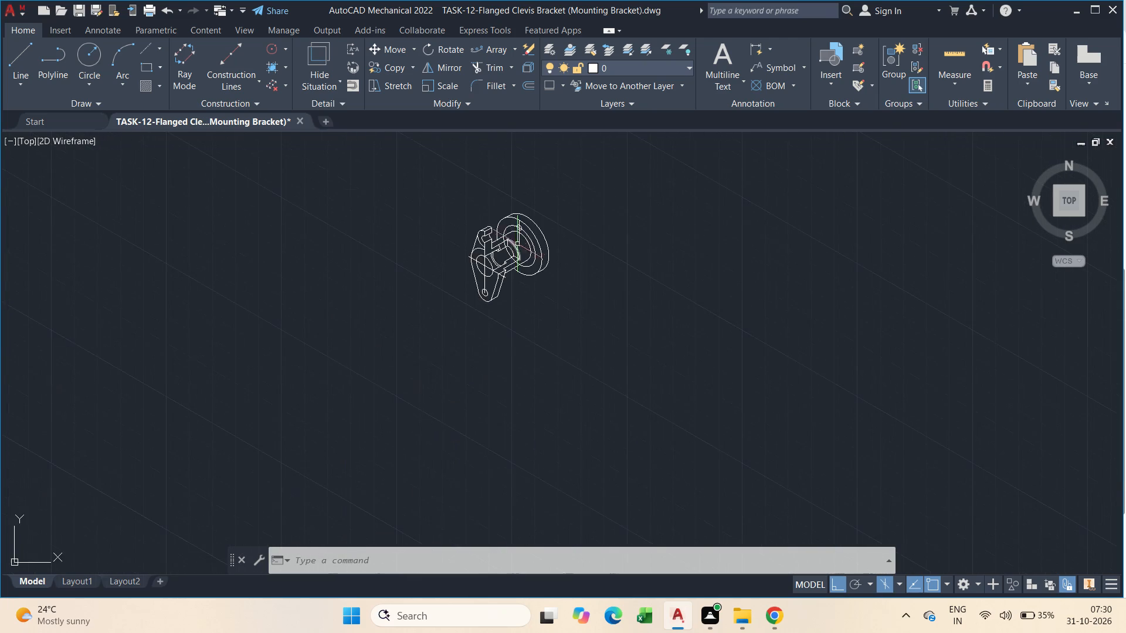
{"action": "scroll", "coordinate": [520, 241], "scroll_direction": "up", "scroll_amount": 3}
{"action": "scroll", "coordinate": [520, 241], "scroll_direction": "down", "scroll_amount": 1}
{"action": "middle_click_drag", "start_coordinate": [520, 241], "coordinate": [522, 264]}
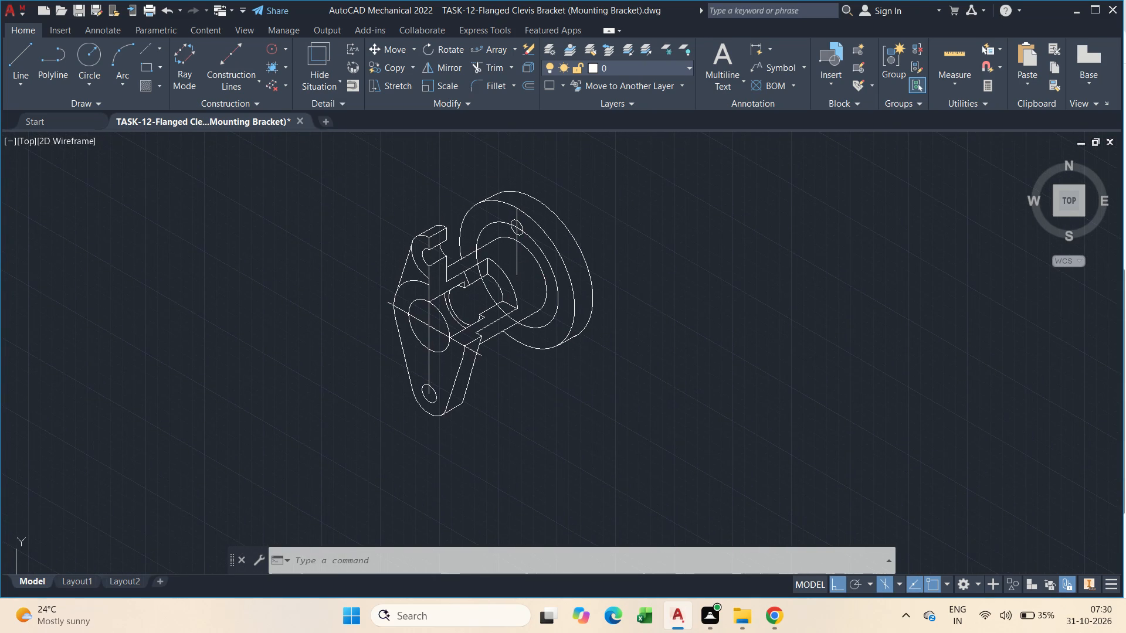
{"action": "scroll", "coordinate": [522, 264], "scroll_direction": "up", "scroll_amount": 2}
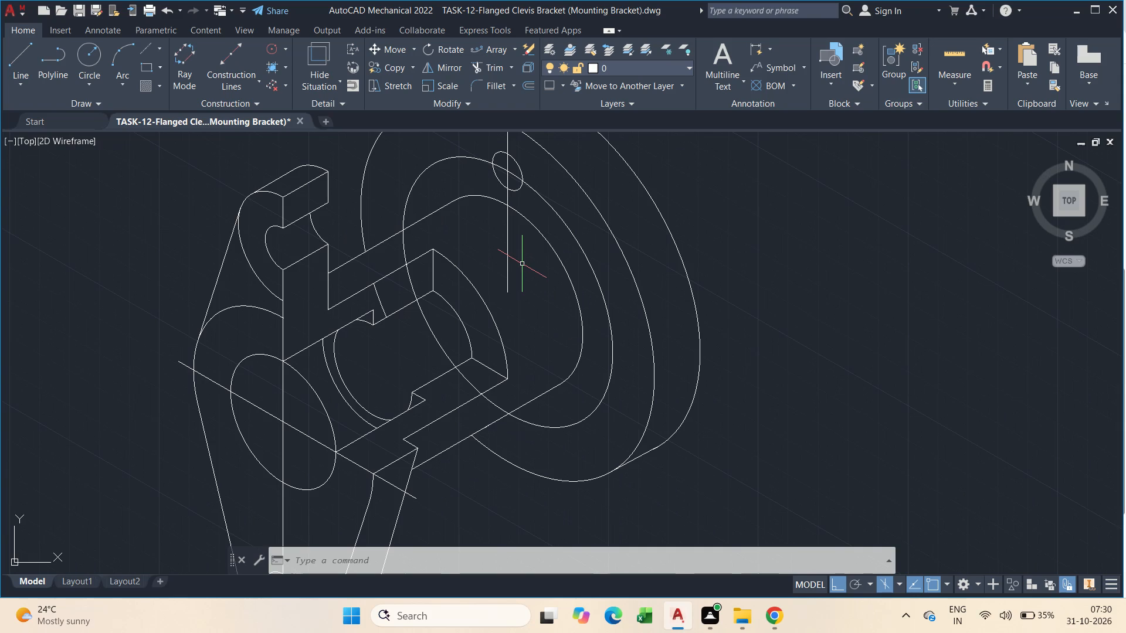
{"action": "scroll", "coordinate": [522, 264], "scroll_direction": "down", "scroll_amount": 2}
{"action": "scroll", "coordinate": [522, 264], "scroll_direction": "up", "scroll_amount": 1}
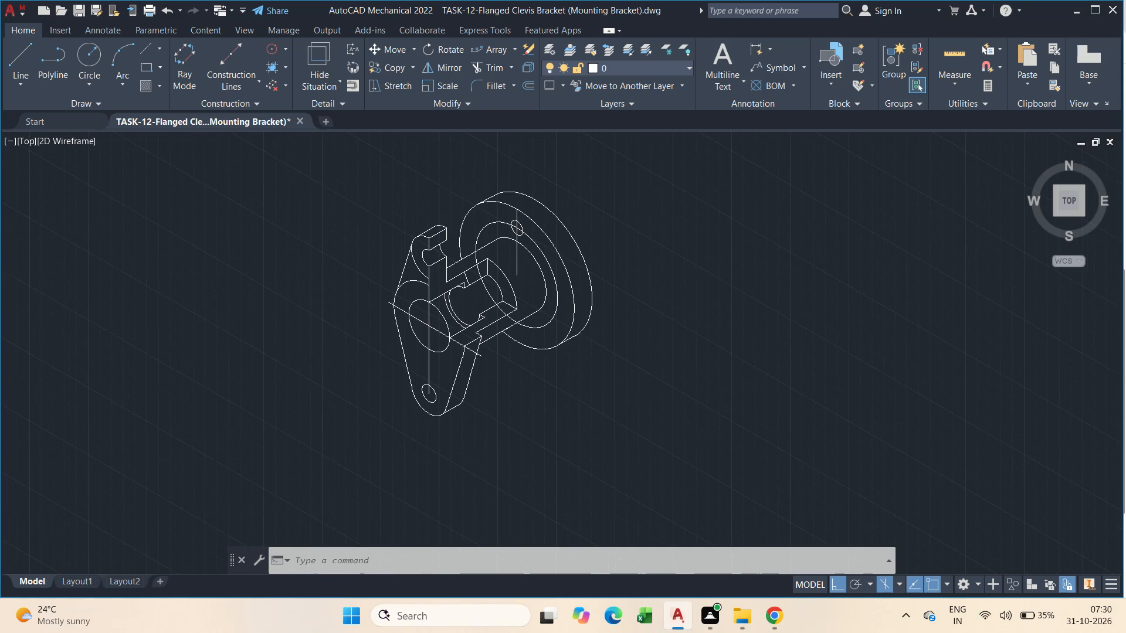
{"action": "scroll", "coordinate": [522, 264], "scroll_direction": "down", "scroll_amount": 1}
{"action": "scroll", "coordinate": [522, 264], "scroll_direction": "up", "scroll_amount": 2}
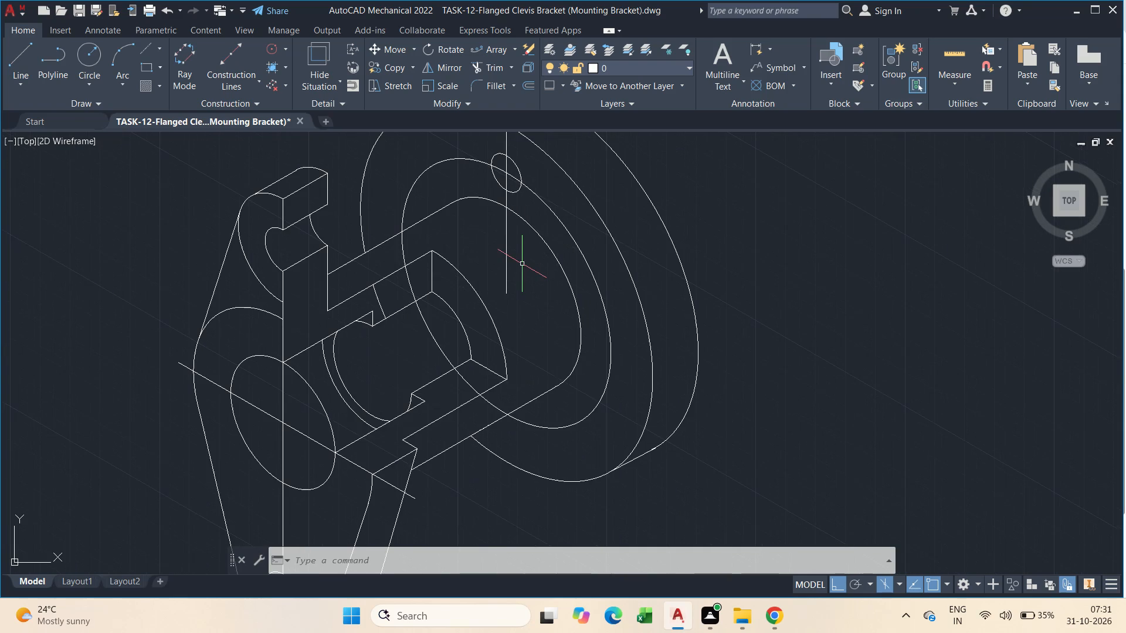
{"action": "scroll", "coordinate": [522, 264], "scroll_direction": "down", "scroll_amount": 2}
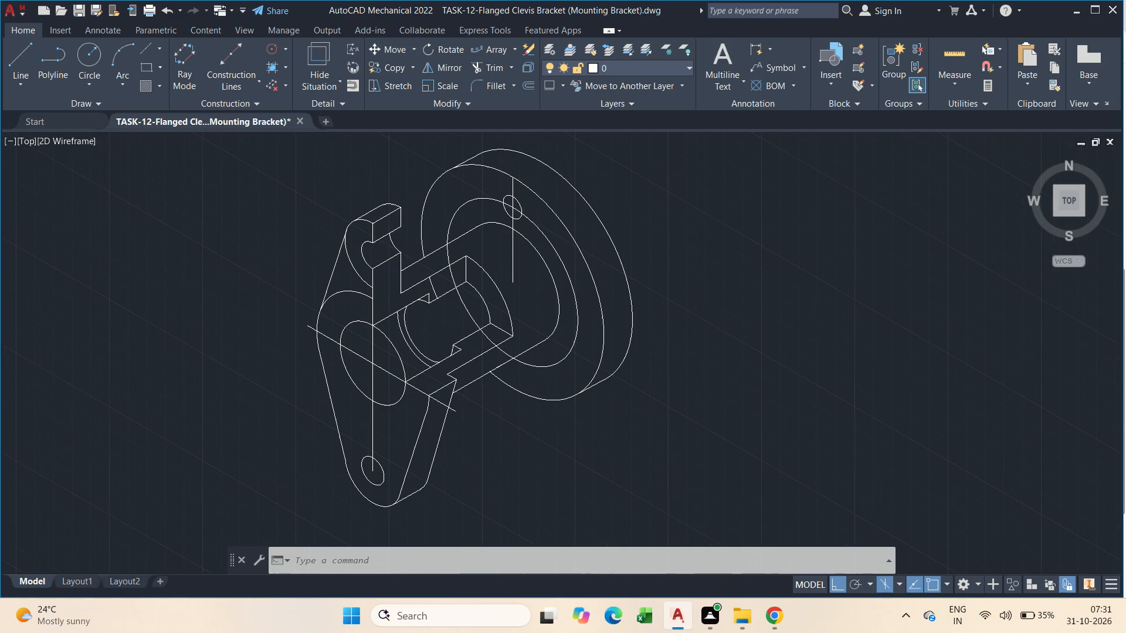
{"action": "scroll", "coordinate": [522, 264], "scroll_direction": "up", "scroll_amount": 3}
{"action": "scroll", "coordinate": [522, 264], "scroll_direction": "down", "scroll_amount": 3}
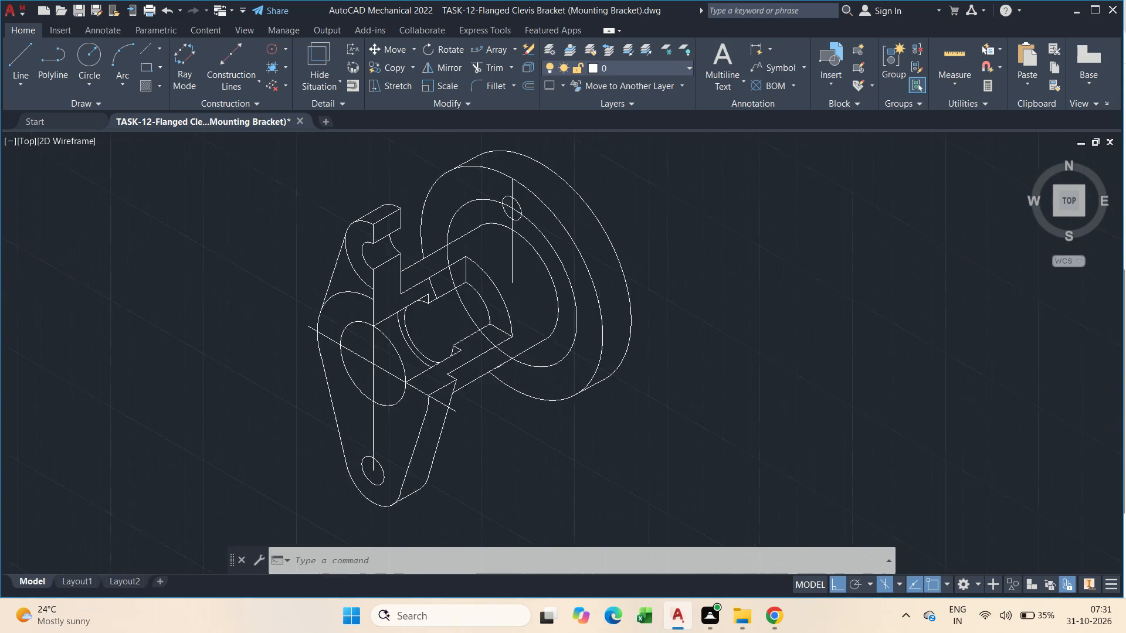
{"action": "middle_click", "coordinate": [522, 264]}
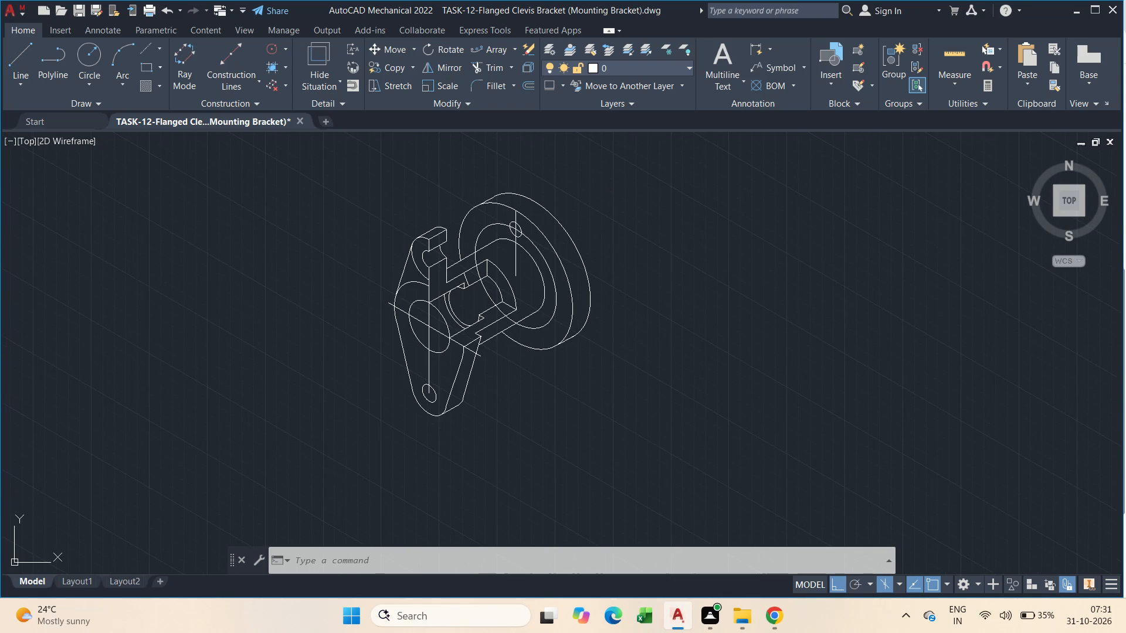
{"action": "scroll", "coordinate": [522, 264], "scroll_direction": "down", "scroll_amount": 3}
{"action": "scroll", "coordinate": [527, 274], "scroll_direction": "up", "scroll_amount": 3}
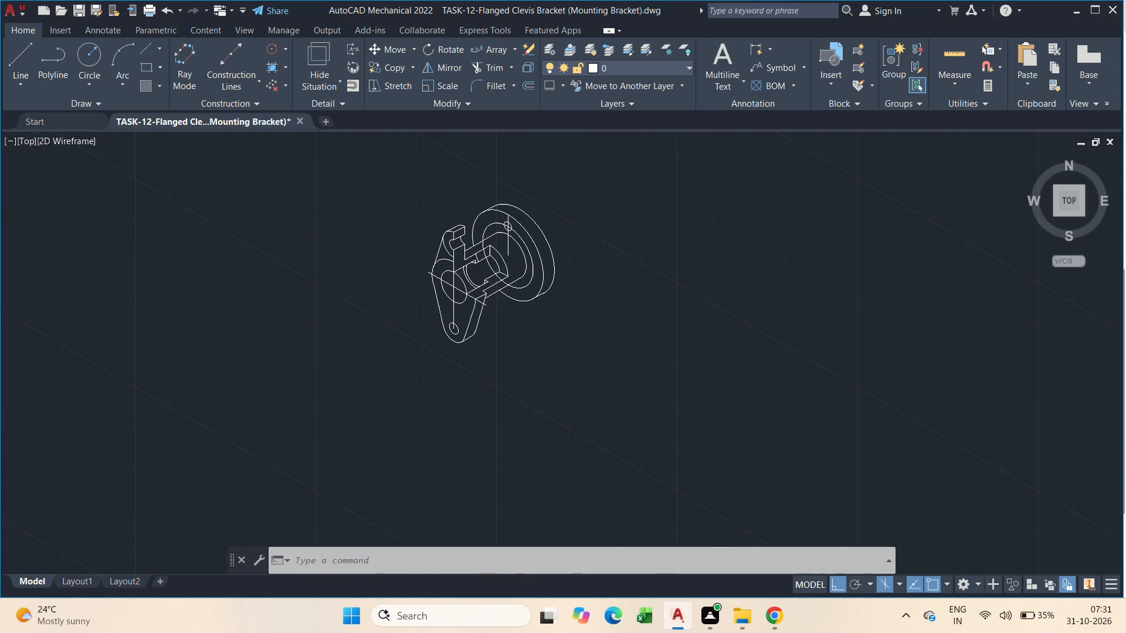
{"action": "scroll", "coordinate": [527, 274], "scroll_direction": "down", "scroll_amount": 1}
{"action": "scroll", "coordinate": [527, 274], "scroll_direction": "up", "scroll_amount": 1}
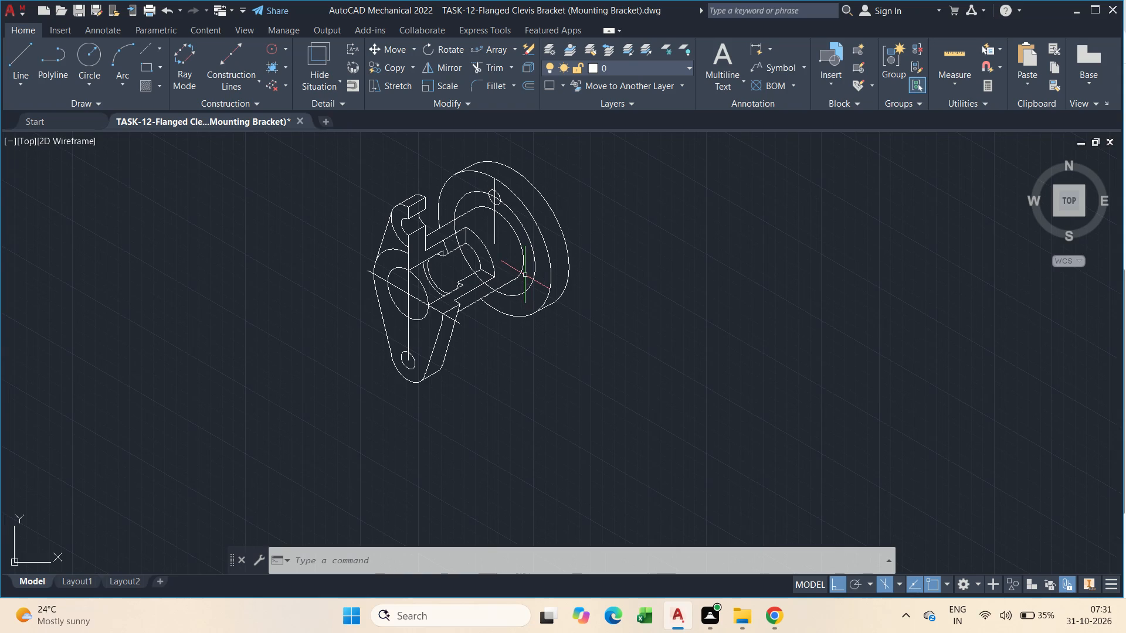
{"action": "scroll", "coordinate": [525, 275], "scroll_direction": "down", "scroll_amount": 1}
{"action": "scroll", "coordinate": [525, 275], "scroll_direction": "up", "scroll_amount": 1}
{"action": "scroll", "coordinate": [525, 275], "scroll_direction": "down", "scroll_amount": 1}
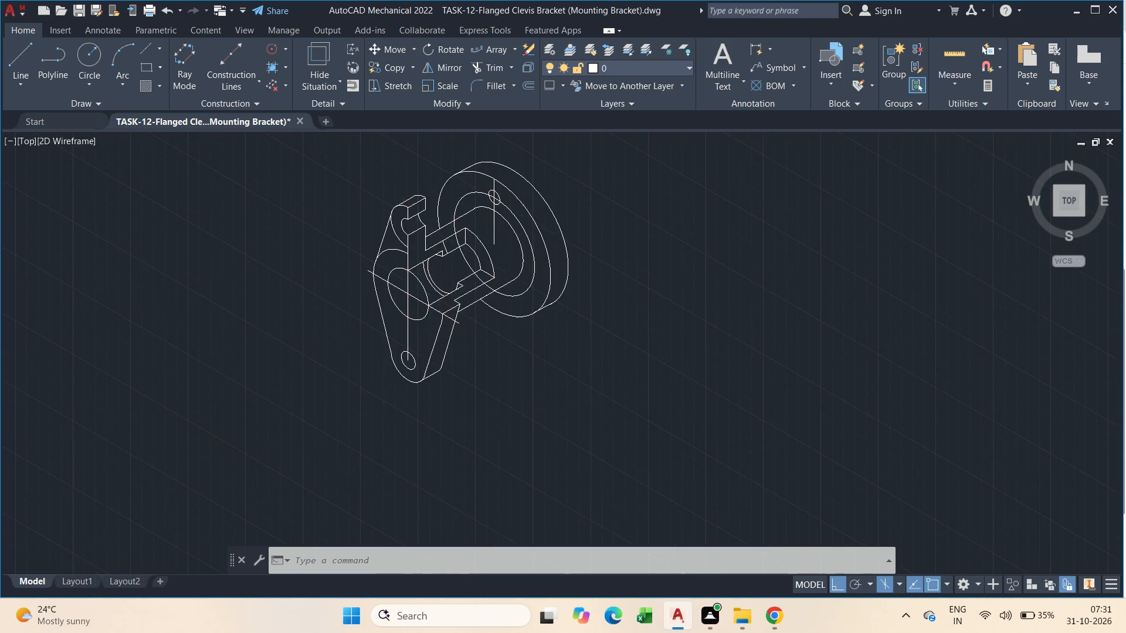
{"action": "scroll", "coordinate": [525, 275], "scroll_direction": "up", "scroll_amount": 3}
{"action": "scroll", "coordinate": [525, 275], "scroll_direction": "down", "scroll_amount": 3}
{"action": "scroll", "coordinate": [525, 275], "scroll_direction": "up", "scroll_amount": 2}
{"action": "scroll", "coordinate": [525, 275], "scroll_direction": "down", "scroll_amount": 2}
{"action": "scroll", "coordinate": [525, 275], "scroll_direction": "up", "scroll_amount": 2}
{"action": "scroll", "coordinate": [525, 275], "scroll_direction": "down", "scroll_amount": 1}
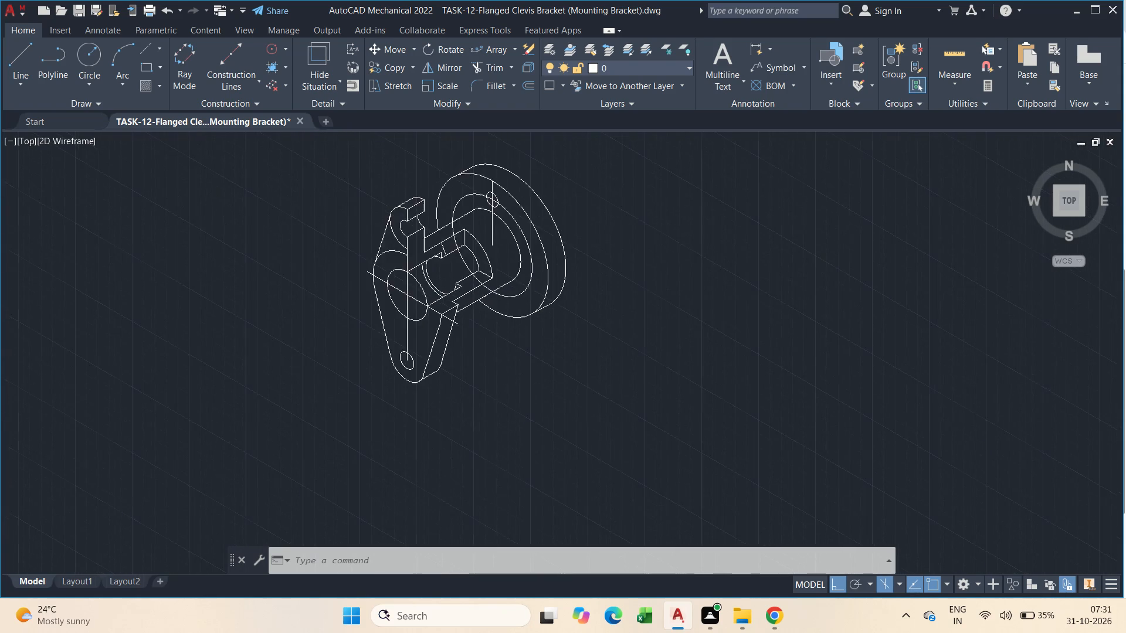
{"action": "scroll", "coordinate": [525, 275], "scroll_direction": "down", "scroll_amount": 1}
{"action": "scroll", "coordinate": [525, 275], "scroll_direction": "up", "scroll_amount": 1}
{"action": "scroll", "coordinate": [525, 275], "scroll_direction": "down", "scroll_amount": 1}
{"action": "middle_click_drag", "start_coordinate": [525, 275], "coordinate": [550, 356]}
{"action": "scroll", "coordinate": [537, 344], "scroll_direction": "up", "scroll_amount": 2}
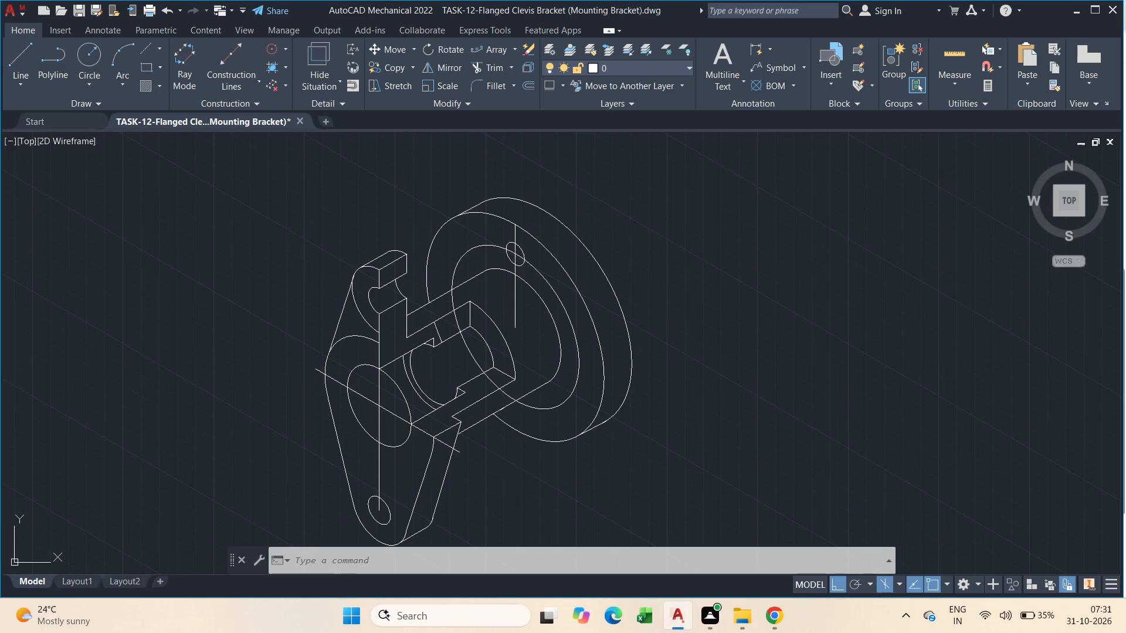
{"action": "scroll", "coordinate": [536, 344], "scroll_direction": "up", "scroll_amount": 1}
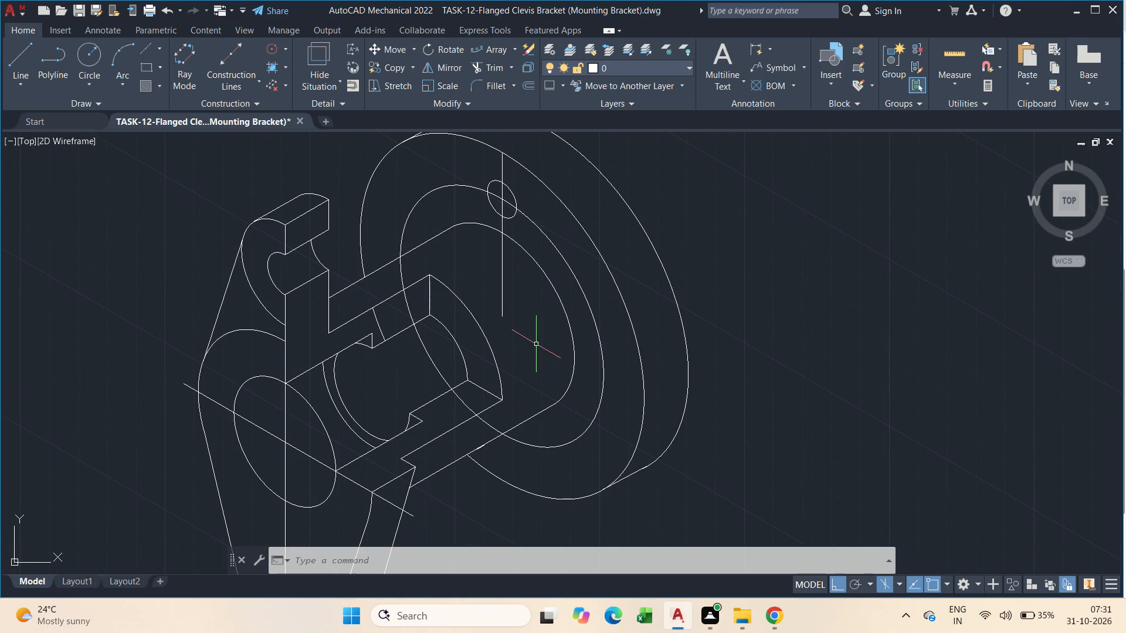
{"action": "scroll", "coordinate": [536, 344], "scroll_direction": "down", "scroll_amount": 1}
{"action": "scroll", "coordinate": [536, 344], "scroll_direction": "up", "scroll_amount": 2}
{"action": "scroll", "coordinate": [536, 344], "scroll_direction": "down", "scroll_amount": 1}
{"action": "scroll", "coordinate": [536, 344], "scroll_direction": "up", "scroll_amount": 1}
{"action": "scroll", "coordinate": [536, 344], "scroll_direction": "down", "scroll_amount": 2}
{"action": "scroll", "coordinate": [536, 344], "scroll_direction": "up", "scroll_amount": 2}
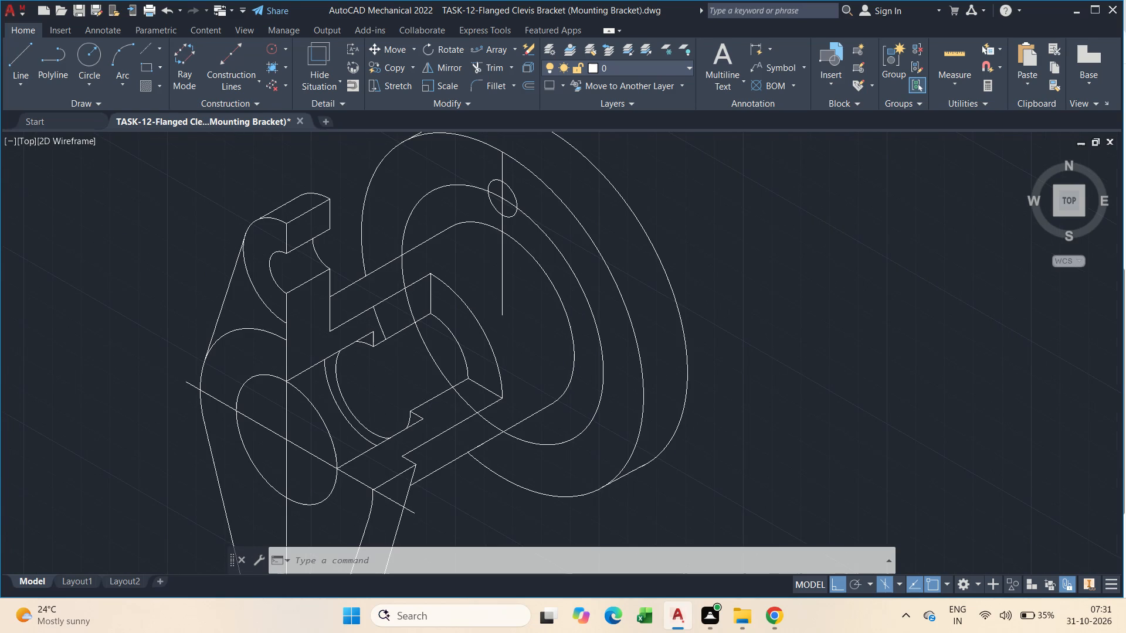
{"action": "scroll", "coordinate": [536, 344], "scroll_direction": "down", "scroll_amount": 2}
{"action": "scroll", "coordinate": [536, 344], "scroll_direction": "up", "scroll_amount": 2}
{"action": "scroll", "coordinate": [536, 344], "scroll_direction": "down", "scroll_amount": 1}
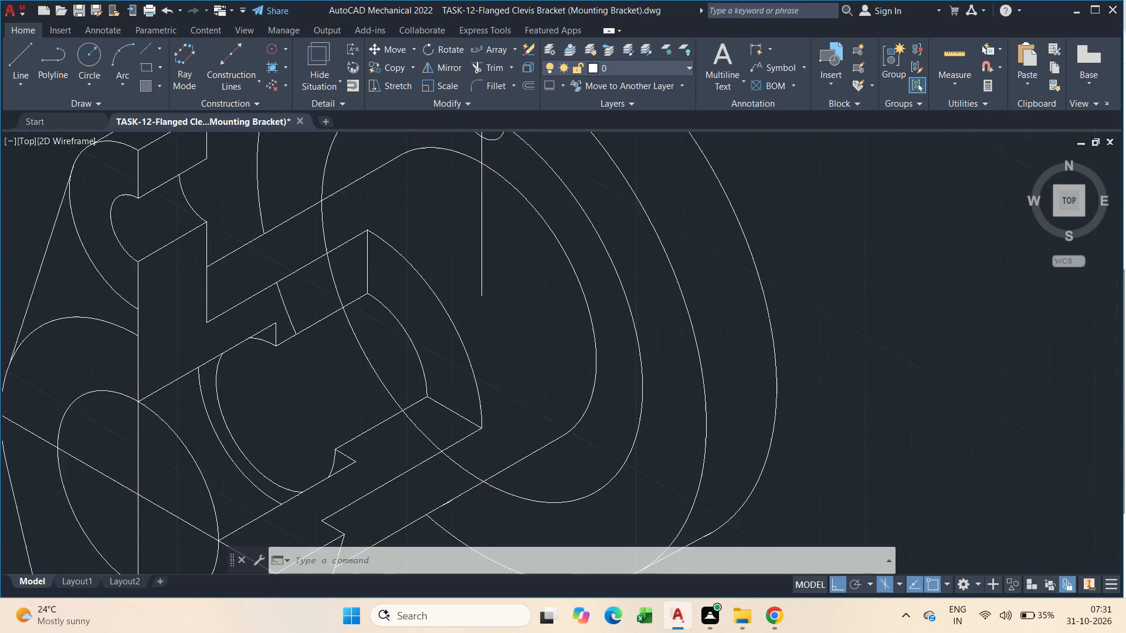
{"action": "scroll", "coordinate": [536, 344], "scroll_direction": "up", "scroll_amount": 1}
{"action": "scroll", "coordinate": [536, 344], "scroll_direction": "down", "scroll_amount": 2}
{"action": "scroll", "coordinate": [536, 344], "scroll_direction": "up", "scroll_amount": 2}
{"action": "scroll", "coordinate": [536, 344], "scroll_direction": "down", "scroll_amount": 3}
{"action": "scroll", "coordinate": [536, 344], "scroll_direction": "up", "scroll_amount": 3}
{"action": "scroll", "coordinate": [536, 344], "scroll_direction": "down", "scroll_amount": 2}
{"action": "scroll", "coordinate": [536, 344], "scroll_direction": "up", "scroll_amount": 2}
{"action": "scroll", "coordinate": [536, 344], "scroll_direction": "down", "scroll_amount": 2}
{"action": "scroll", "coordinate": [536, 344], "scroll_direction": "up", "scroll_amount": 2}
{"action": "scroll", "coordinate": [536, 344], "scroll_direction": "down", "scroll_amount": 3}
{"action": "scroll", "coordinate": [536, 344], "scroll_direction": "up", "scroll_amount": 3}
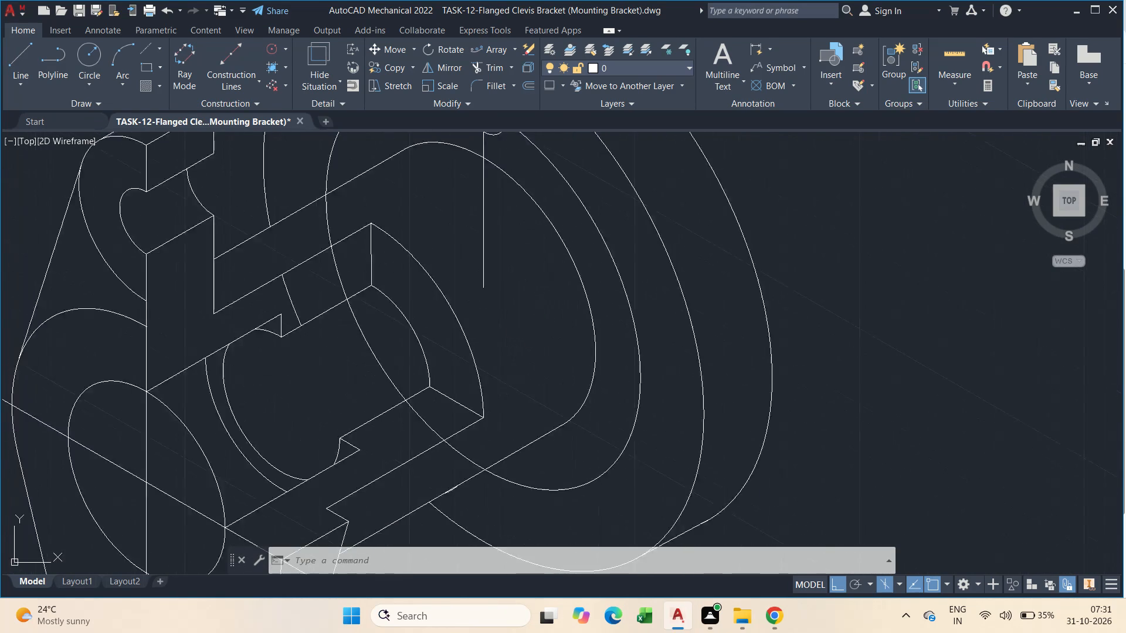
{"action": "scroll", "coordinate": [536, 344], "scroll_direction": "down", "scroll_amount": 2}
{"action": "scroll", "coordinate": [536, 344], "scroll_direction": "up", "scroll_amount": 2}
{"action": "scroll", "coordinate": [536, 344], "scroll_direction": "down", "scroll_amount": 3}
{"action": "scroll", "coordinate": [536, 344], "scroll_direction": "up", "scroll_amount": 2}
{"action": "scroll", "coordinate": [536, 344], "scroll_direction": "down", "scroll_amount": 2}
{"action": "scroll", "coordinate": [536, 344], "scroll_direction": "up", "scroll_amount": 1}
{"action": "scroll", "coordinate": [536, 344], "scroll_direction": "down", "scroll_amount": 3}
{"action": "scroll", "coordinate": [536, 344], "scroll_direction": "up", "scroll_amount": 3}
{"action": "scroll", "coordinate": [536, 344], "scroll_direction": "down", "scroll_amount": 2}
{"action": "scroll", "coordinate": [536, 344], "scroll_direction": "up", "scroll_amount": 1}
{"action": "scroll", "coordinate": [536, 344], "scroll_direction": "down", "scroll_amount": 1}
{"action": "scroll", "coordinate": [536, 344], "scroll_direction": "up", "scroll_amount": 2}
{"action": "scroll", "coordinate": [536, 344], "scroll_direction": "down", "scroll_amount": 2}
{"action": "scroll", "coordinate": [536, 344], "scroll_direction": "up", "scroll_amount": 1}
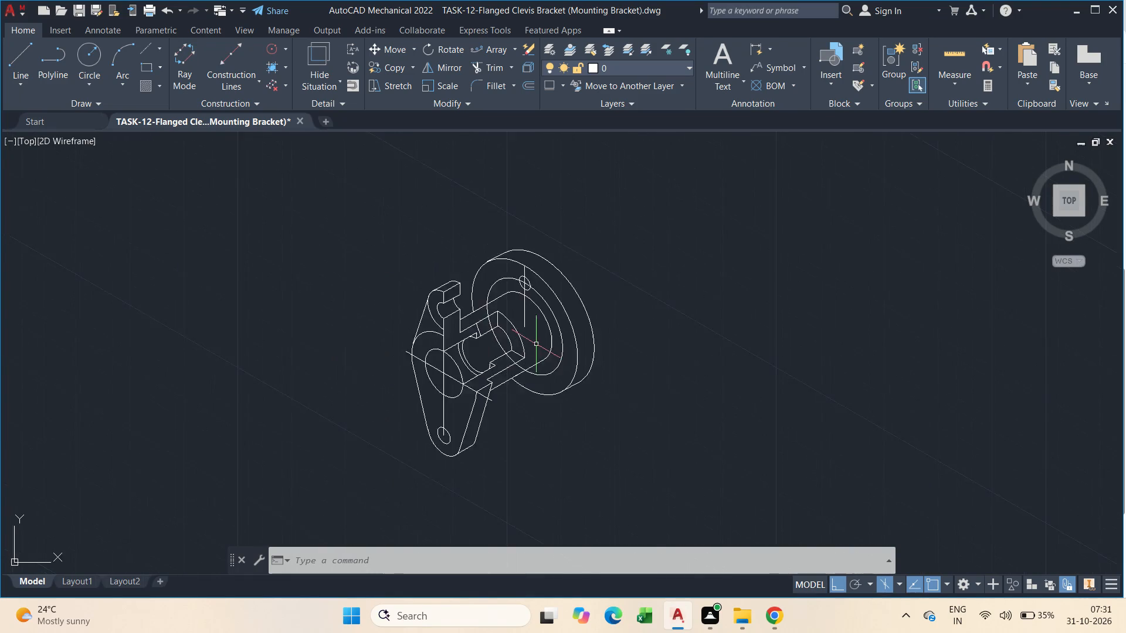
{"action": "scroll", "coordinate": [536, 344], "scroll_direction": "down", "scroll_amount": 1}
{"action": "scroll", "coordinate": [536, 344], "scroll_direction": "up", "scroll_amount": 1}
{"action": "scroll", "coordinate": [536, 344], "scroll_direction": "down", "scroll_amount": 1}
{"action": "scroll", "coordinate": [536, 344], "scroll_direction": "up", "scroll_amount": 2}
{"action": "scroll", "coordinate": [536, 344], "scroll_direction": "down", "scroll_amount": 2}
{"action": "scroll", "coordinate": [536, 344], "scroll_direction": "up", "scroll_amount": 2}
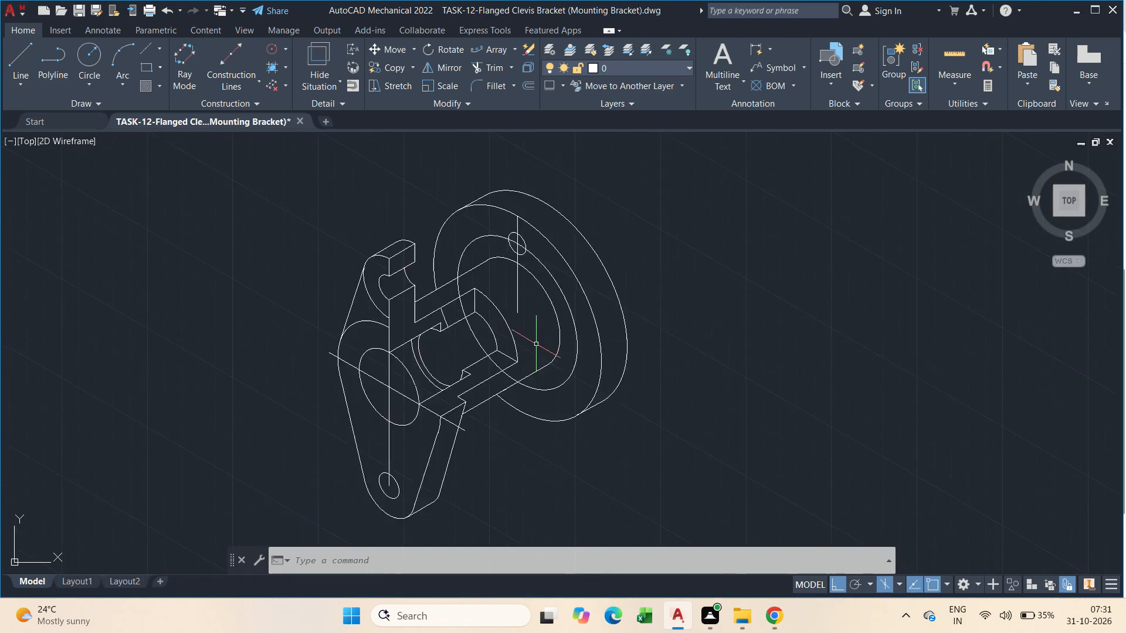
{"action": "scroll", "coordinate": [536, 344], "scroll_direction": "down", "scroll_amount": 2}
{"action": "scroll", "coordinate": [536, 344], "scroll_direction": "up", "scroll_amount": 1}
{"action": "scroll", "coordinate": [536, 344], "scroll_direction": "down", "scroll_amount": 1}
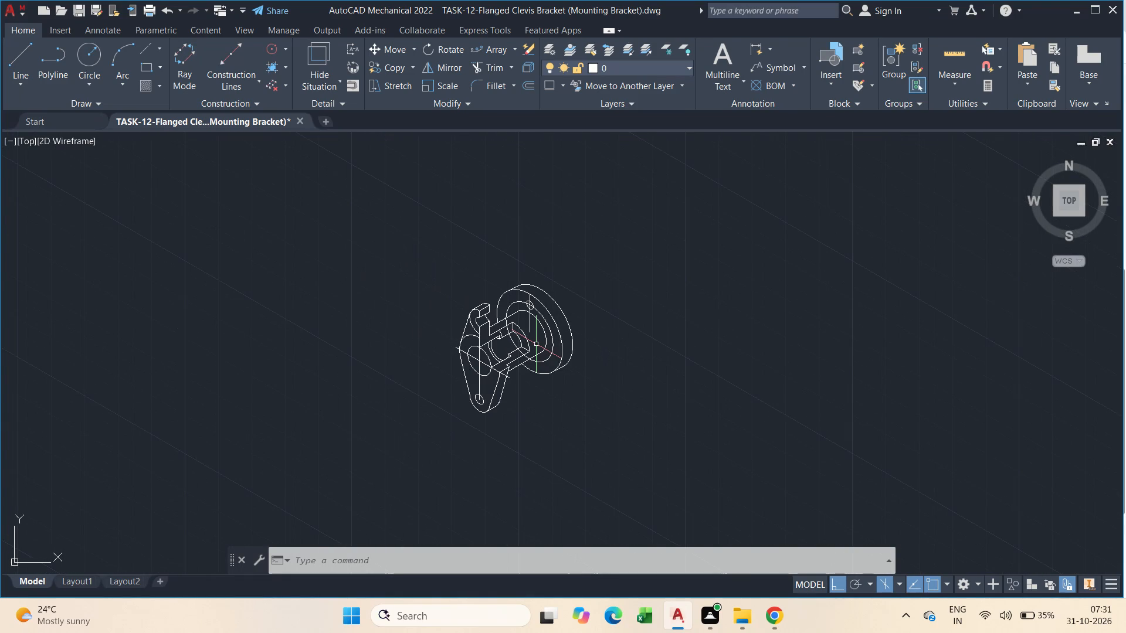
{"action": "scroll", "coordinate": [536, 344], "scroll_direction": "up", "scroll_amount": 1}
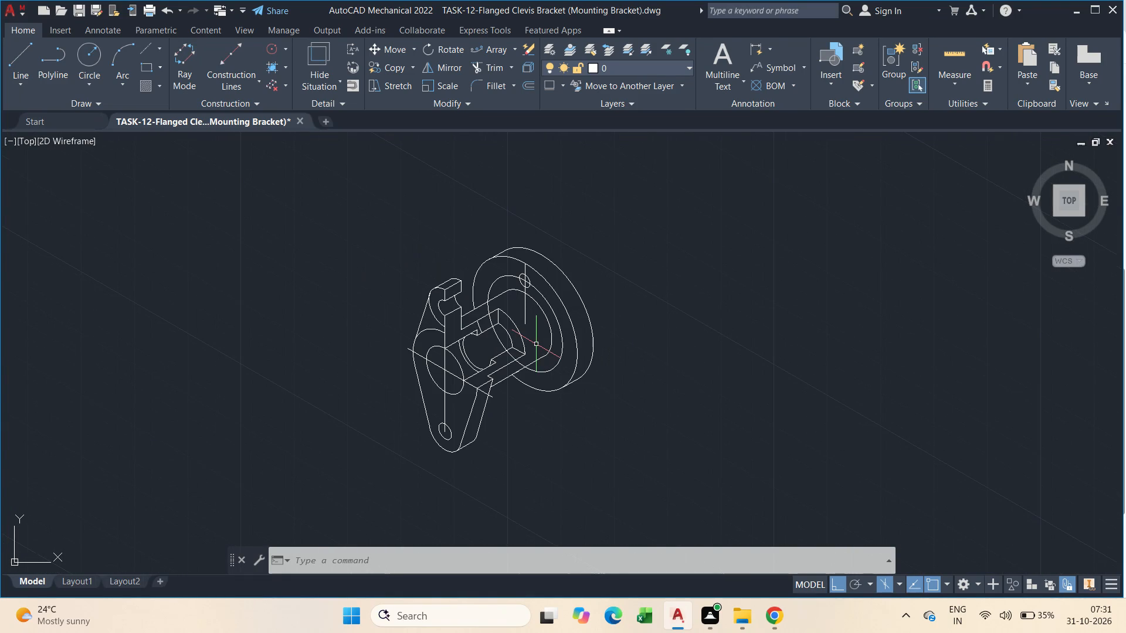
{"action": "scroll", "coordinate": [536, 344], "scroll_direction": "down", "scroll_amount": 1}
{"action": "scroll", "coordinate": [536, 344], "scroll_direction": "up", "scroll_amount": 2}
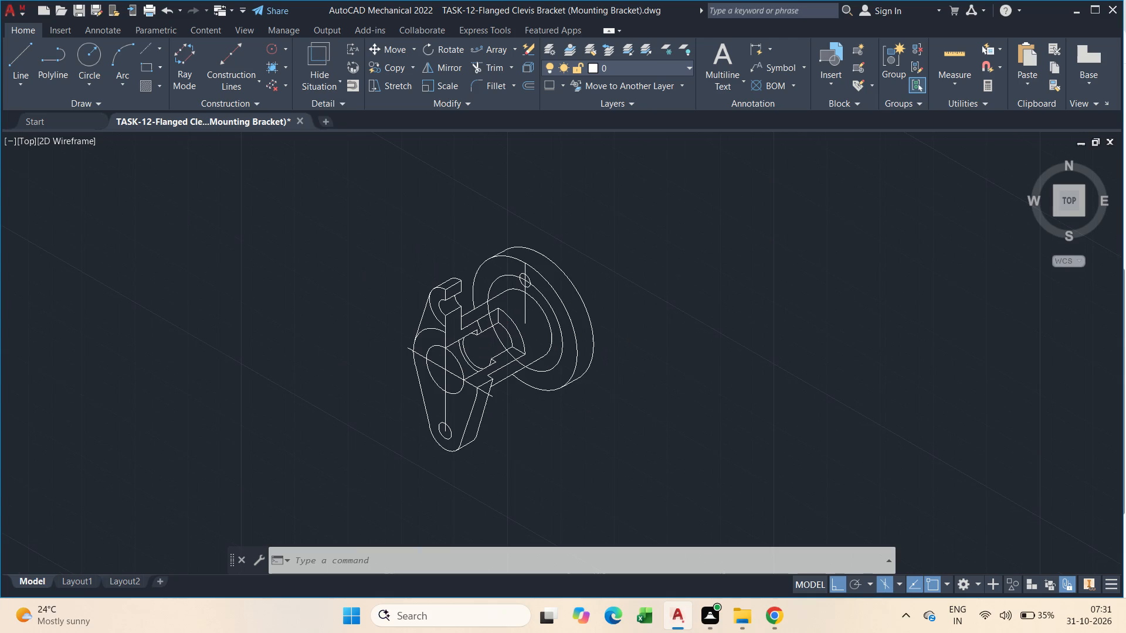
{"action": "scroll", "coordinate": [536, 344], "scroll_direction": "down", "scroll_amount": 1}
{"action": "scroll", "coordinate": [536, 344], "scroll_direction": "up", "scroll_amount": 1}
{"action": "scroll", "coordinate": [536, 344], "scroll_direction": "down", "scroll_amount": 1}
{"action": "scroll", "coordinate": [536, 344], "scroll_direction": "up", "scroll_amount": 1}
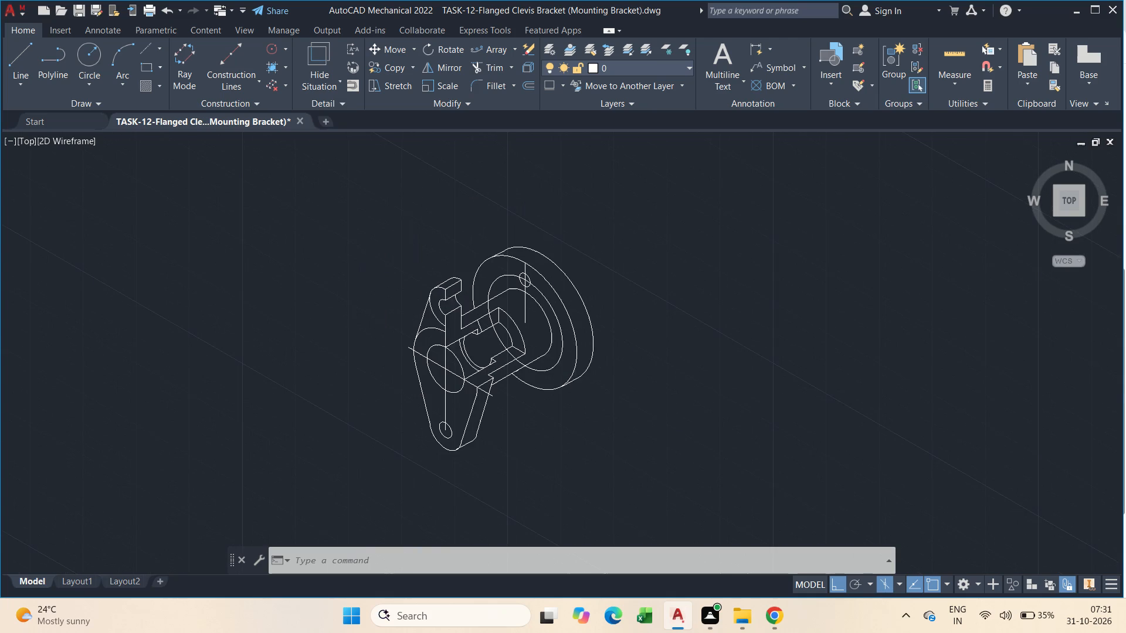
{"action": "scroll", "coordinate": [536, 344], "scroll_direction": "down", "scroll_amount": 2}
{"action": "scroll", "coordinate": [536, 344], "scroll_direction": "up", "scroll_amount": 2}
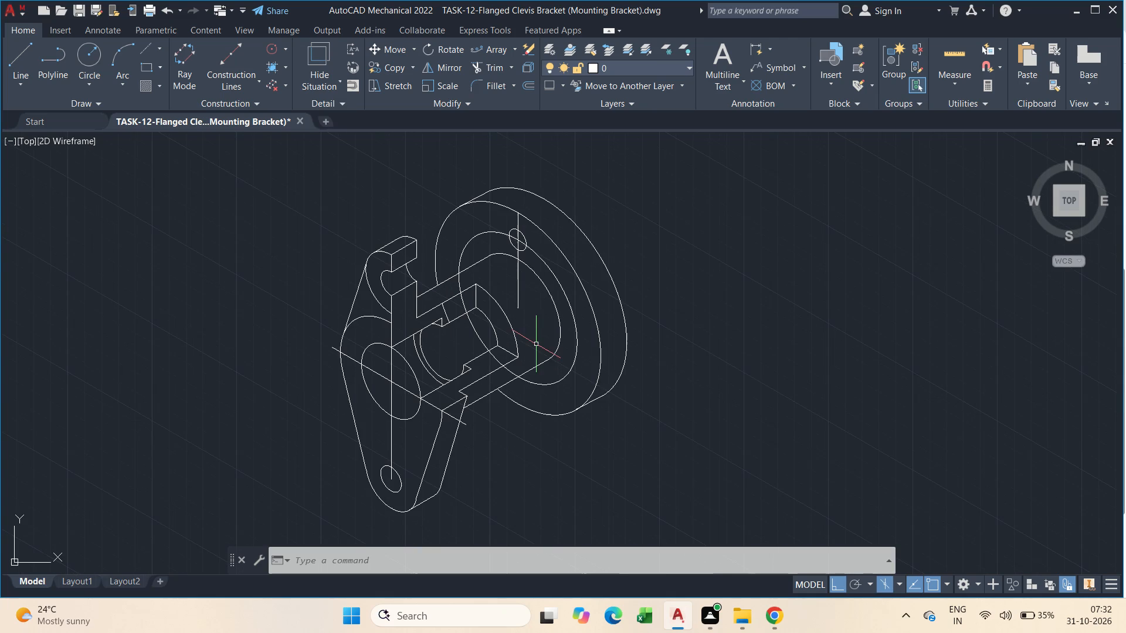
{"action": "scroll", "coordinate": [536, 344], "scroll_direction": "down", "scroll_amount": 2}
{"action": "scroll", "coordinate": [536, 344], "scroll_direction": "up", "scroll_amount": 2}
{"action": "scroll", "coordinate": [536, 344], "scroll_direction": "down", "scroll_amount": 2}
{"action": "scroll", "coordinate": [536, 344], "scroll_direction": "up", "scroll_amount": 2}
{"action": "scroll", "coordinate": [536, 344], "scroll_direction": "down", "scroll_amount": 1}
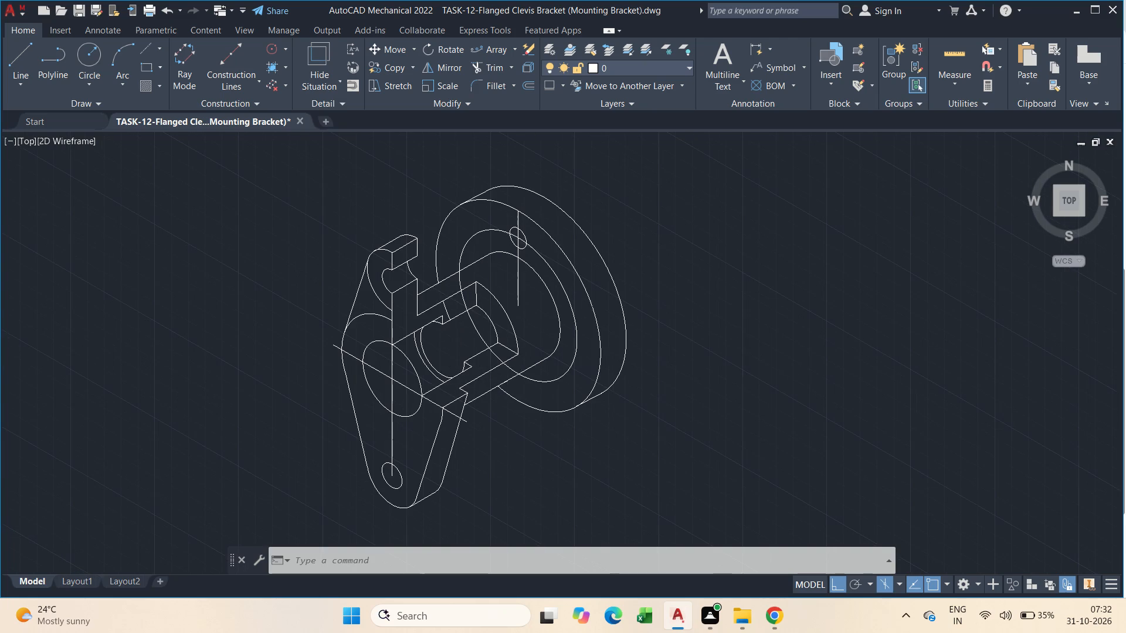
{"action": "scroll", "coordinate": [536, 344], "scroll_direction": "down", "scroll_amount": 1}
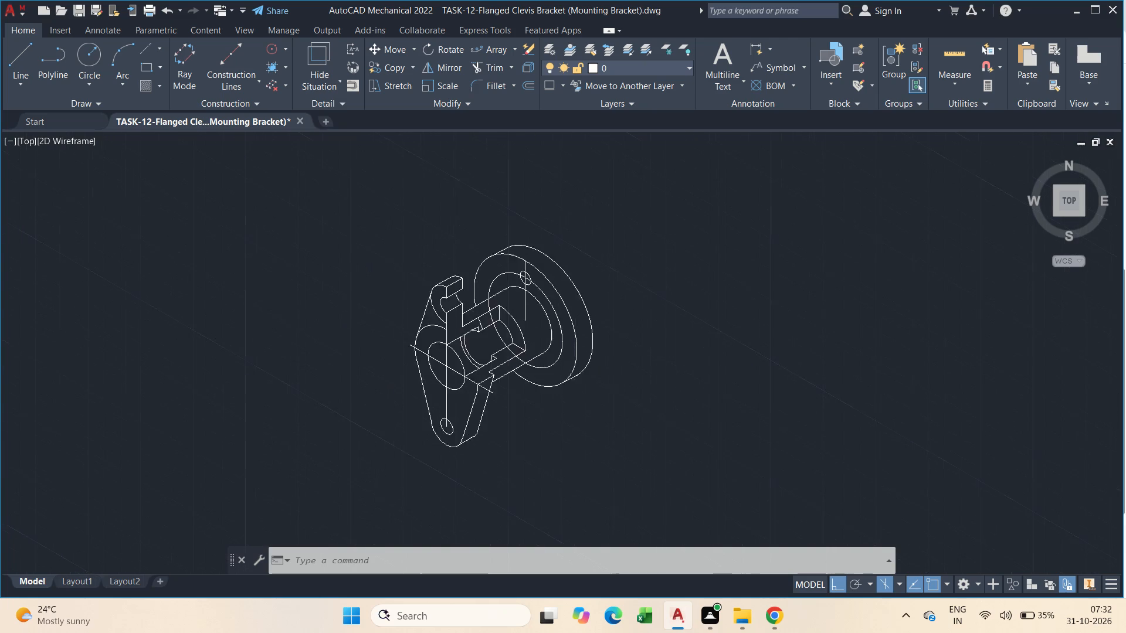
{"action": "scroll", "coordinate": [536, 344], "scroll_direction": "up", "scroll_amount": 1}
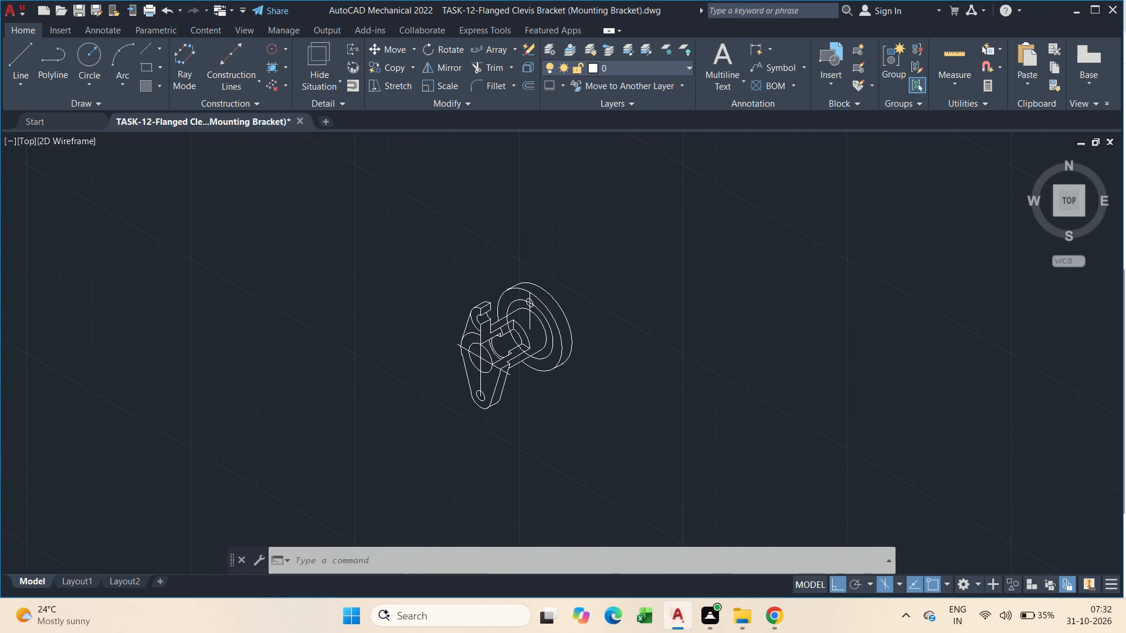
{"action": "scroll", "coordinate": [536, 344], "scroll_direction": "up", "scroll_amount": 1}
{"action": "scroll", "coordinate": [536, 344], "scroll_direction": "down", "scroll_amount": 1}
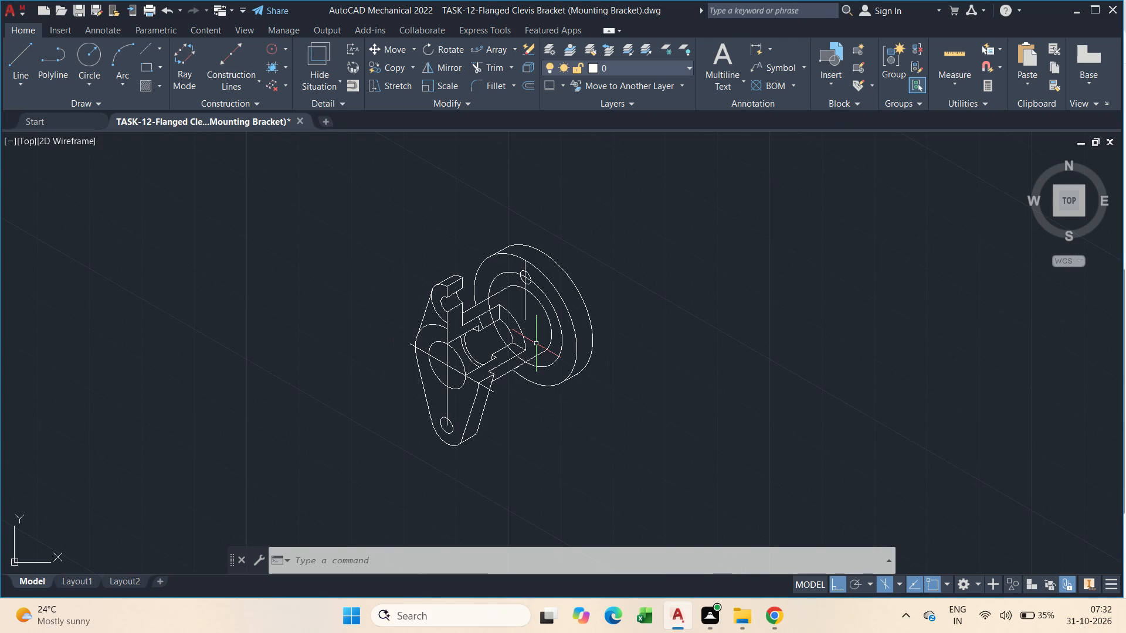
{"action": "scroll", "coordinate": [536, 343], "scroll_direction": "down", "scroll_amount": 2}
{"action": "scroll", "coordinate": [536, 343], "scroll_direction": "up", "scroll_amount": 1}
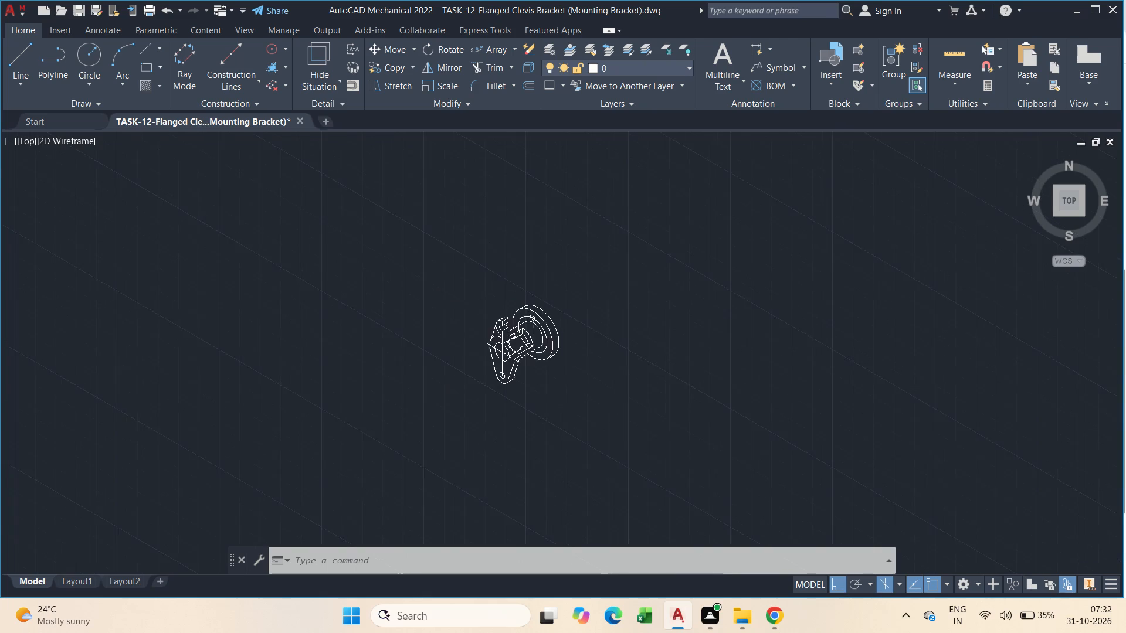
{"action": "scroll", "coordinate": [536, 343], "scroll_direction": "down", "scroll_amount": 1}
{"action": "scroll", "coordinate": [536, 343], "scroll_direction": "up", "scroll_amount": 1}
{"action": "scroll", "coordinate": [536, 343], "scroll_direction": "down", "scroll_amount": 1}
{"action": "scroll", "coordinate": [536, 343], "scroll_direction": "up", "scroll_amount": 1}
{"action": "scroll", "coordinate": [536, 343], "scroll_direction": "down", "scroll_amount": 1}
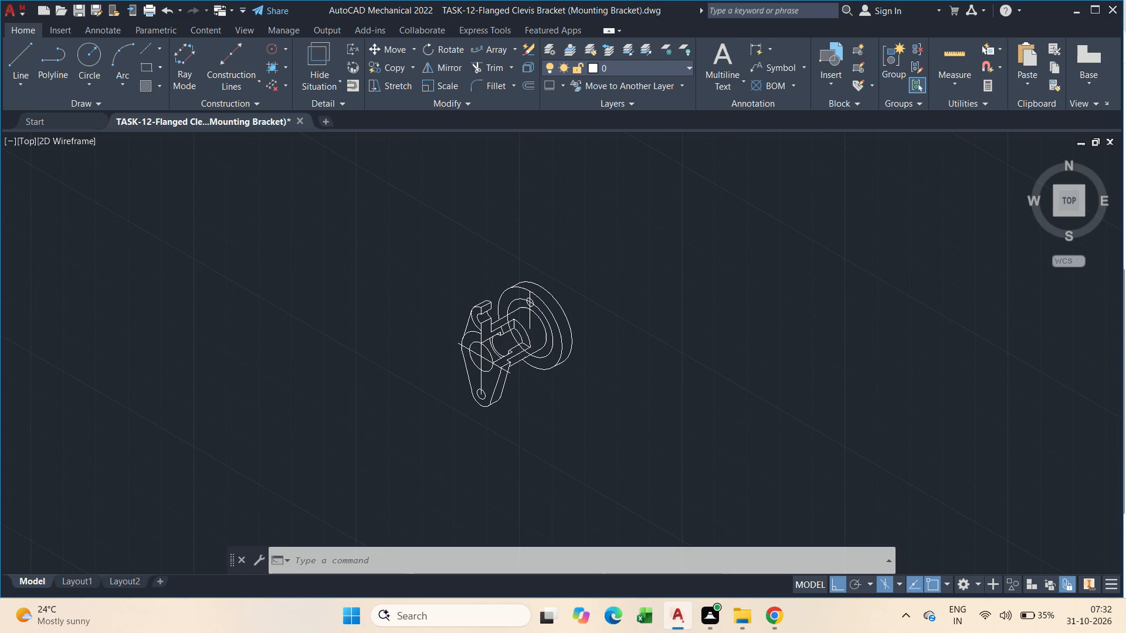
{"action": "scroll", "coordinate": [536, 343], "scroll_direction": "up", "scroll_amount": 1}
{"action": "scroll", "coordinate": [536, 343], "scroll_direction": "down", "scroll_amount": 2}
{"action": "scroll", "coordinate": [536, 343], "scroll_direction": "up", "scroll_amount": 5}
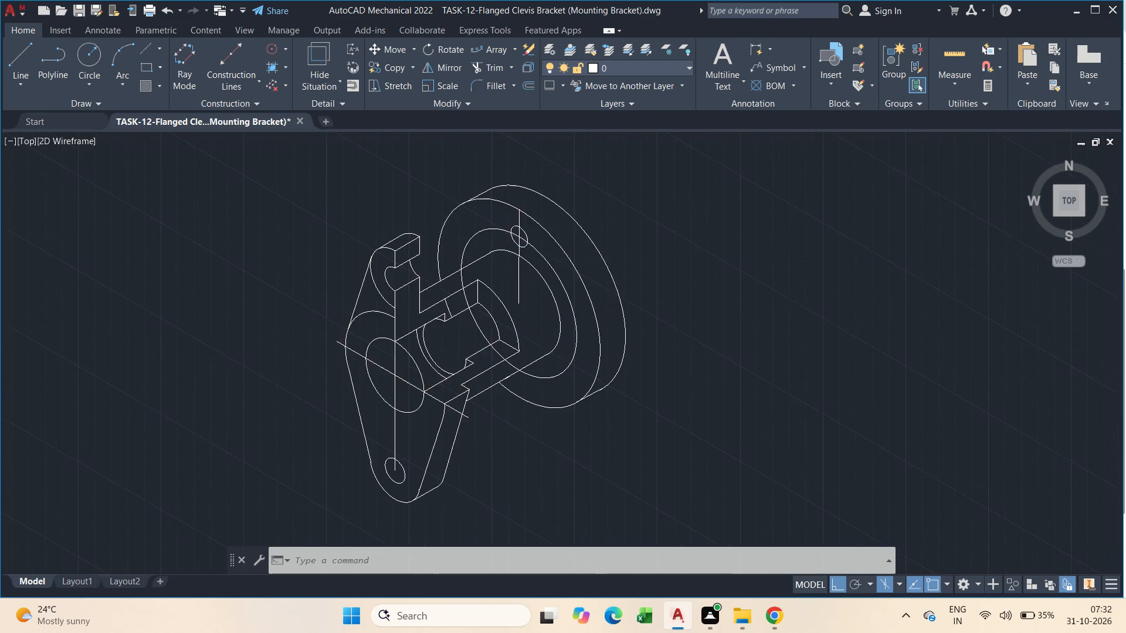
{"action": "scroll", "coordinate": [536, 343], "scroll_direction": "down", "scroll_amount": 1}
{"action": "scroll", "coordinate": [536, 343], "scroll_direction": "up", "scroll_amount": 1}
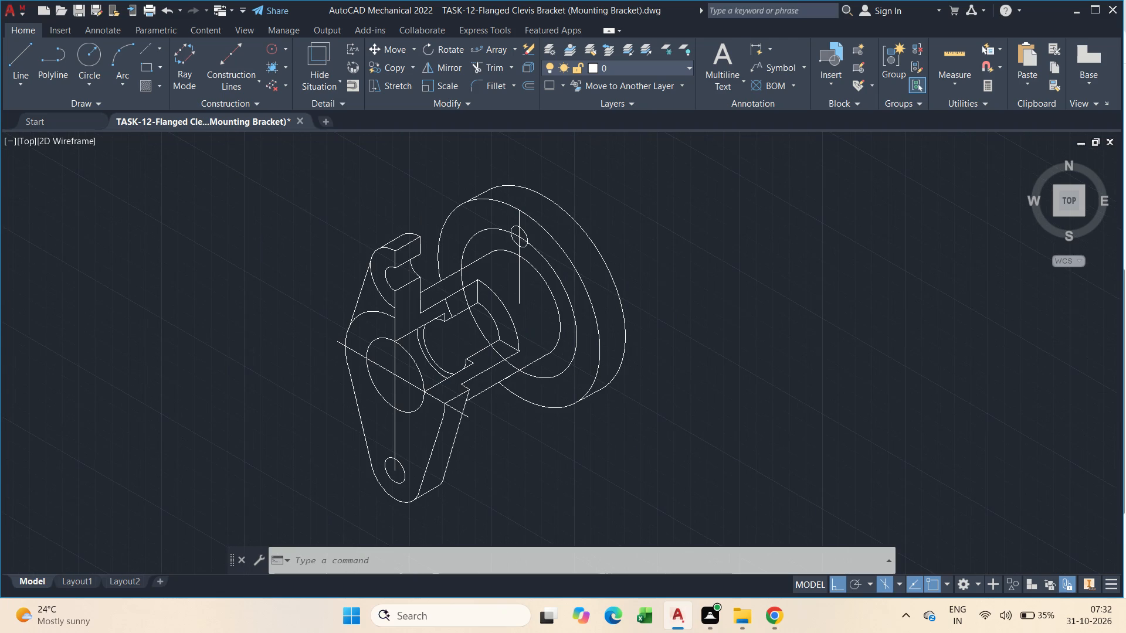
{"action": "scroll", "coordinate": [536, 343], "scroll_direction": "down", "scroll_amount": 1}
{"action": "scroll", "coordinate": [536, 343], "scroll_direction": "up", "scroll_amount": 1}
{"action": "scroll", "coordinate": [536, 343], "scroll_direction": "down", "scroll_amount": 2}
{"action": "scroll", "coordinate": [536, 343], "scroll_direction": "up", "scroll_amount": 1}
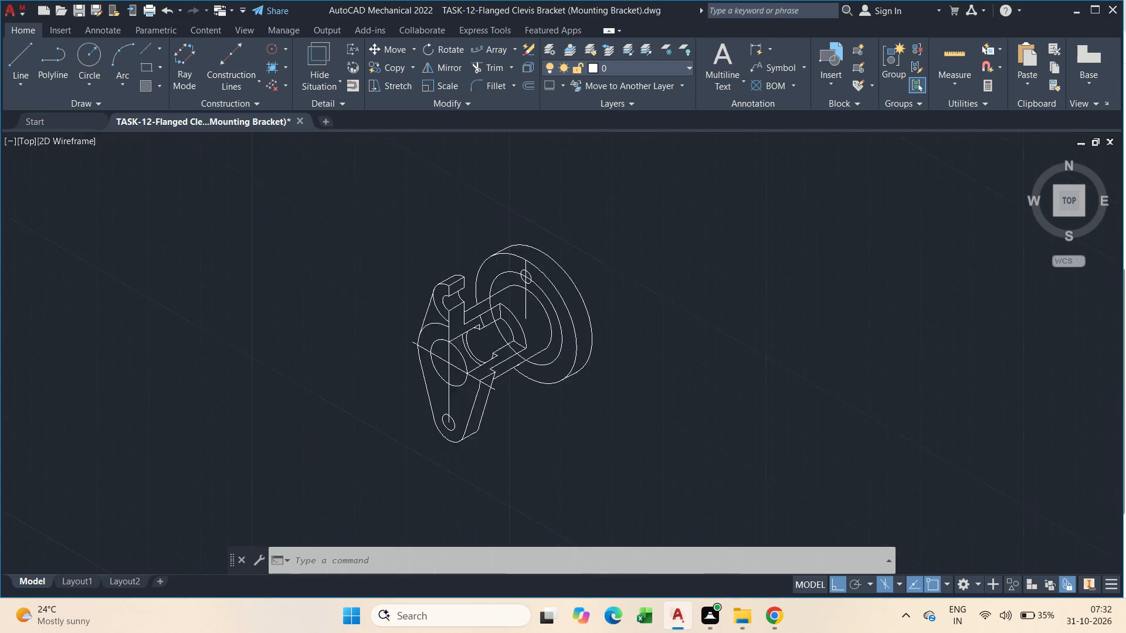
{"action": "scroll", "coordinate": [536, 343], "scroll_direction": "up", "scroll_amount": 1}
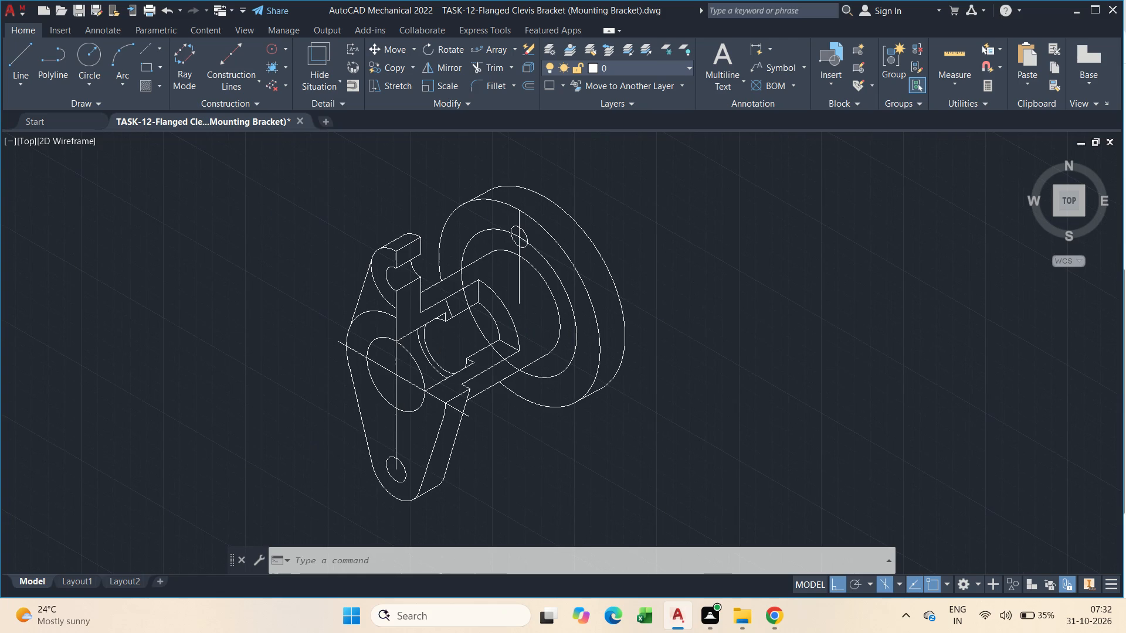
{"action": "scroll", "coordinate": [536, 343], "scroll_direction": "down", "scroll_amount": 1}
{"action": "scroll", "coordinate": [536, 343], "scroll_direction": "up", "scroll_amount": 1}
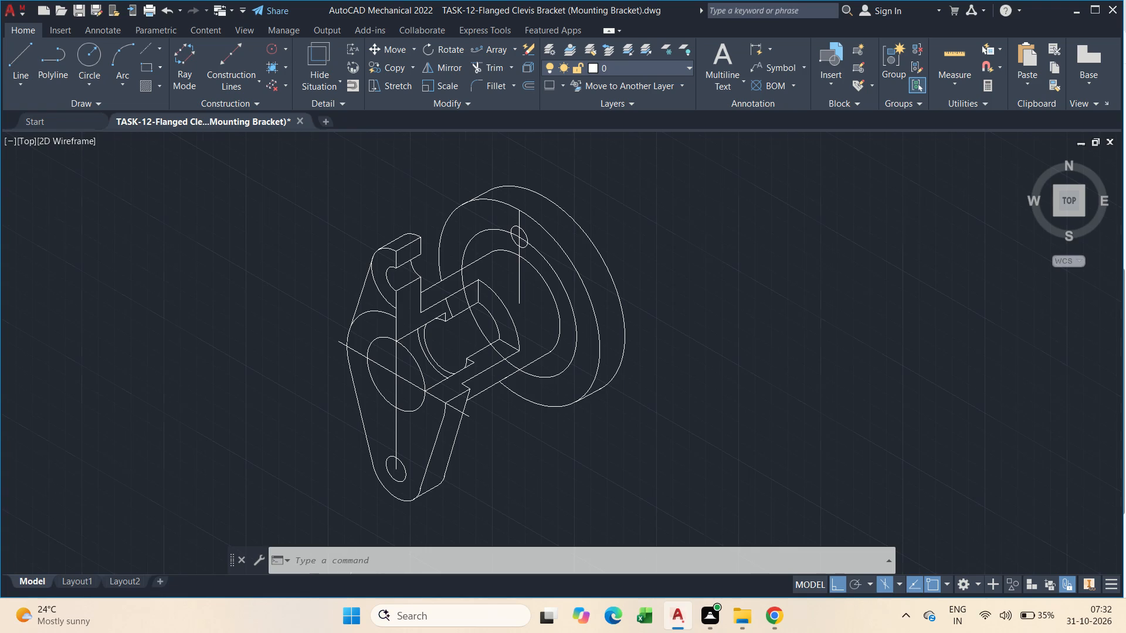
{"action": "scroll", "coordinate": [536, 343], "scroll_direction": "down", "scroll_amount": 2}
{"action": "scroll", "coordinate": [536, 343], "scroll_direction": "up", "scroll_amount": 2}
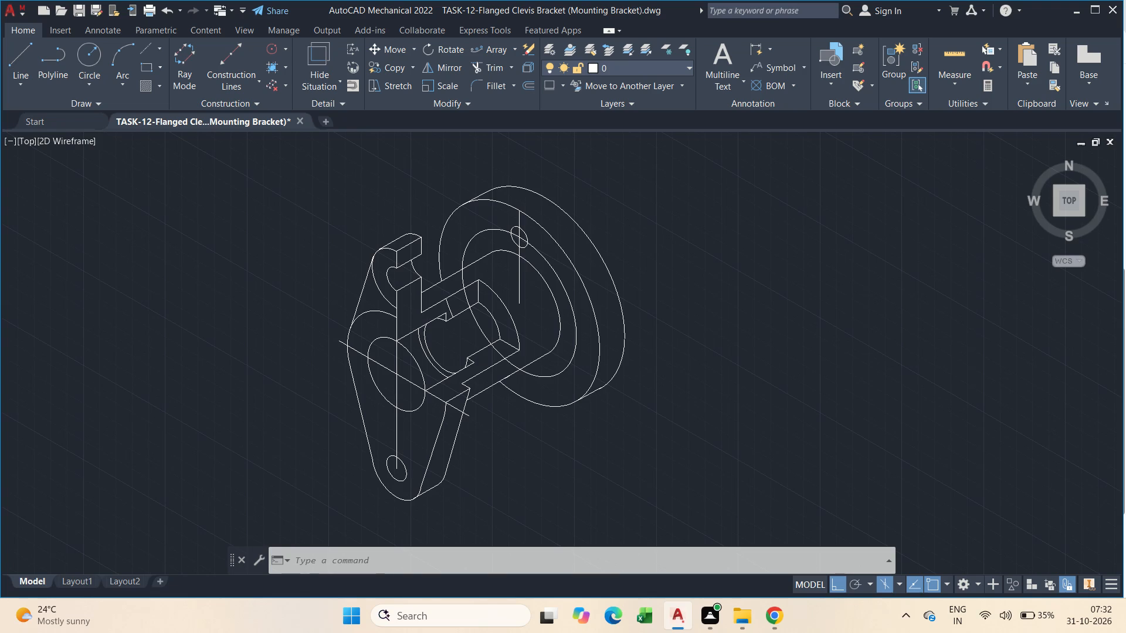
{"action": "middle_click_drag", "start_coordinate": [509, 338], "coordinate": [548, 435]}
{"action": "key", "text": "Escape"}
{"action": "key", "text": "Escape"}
Draw a construction line from the flange face centre at 330 degrees, extending past the flange rim.
{"action": "scroll", "coordinate": [558, 324], "scroll_direction": "up", "scroll_amount": 2}
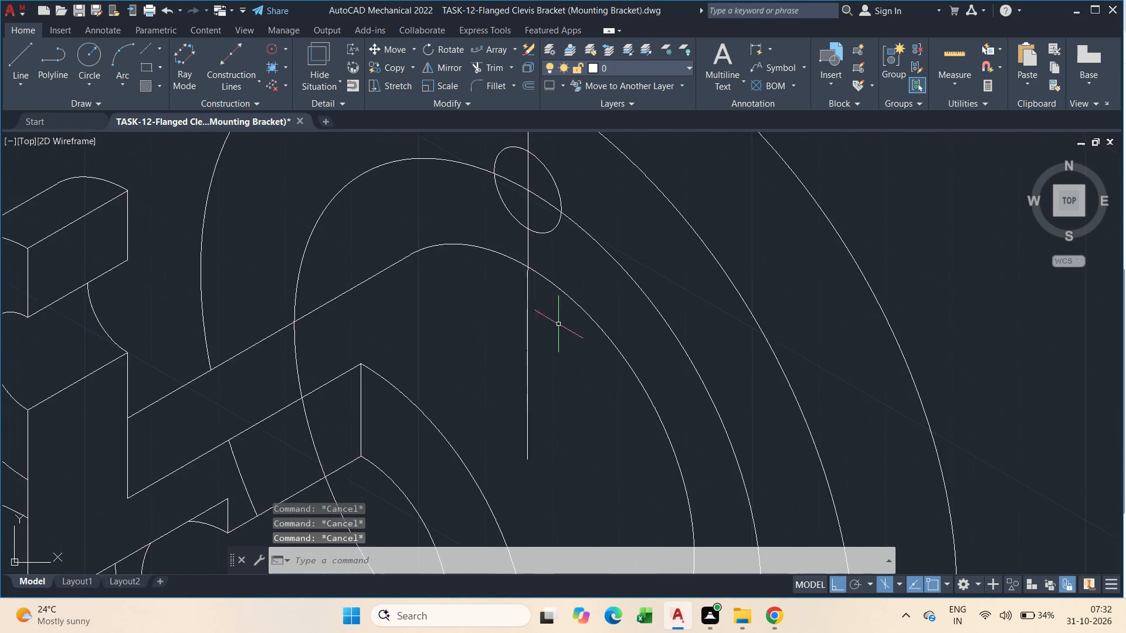
{"action": "scroll", "coordinate": [545, 340], "scroll_direction": "down", "scroll_amount": 1}
{"action": "type", "text": "l"}
{"action": "key", "text": "space"}
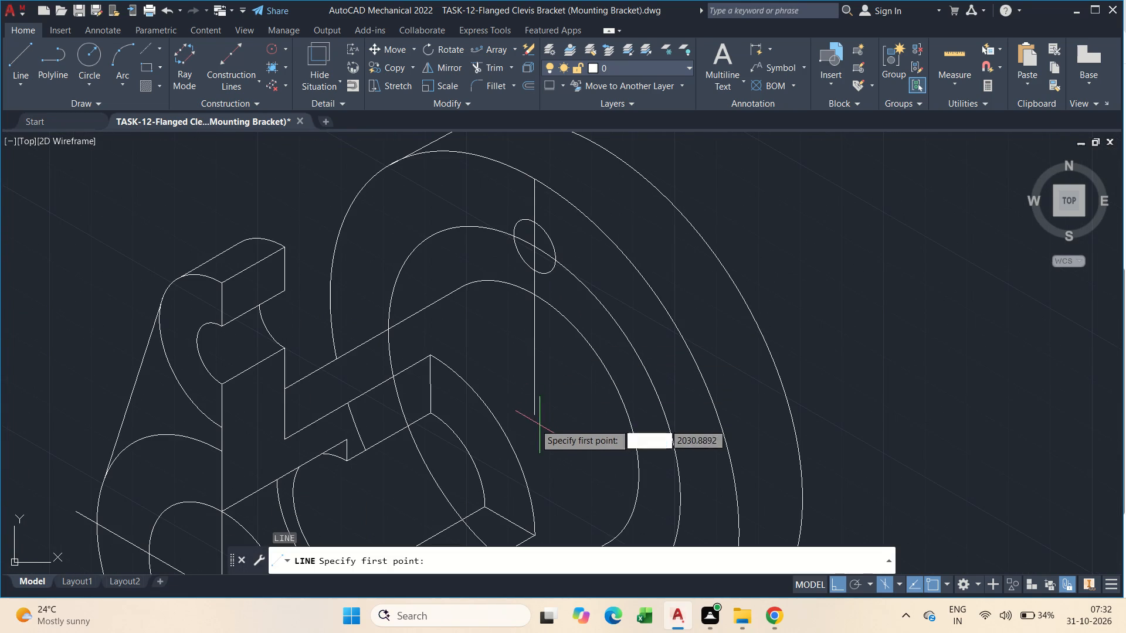
{"action": "left_click_drag", "start_coordinate": [538, 415], "coordinate": [568, 447]}
{"action": "scroll", "coordinate": [612, 456], "scroll_direction": "down", "scroll_amount": 2}
{"action": "middle_click_drag", "start_coordinate": [601, 454], "coordinate": [493, 353]}
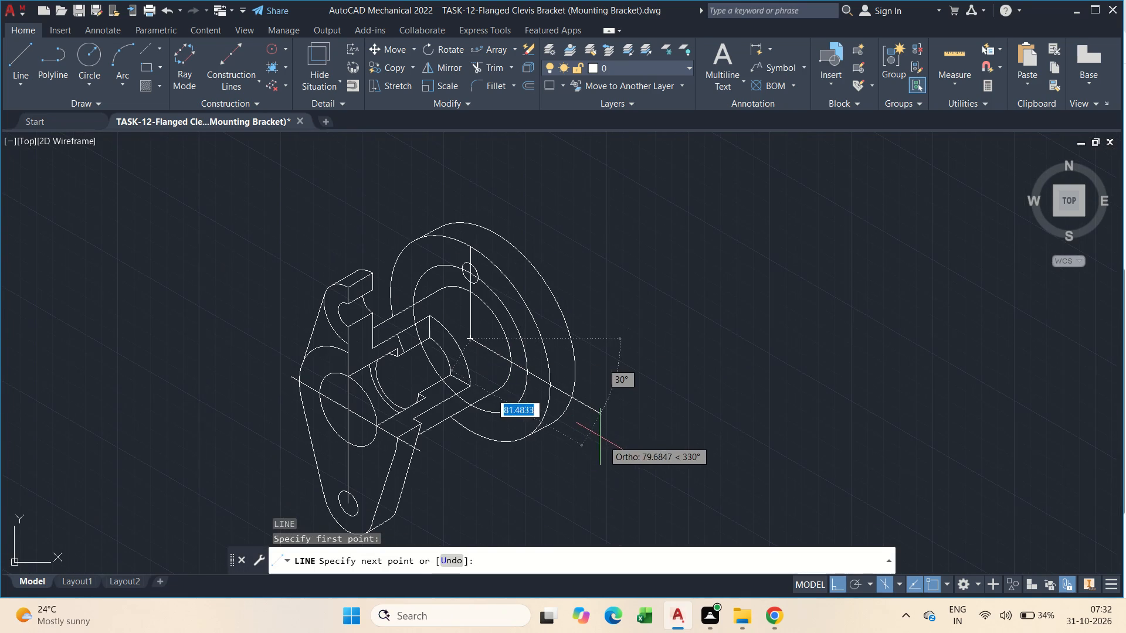
{"action": "left_click", "coordinate": [608, 445]}
{"action": "key", "text": "Escape"}
Draw a construction line from the flange face centre past the flange rim along the top isoplane's 30-degree axis.
{"action": "scroll", "coordinate": [508, 366], "scroll_direction": "up", "scroll_amount": 3}
{"action": "middle_click_drag", "start_coordinate": [489, 356], "coordinate": [515, 453]}
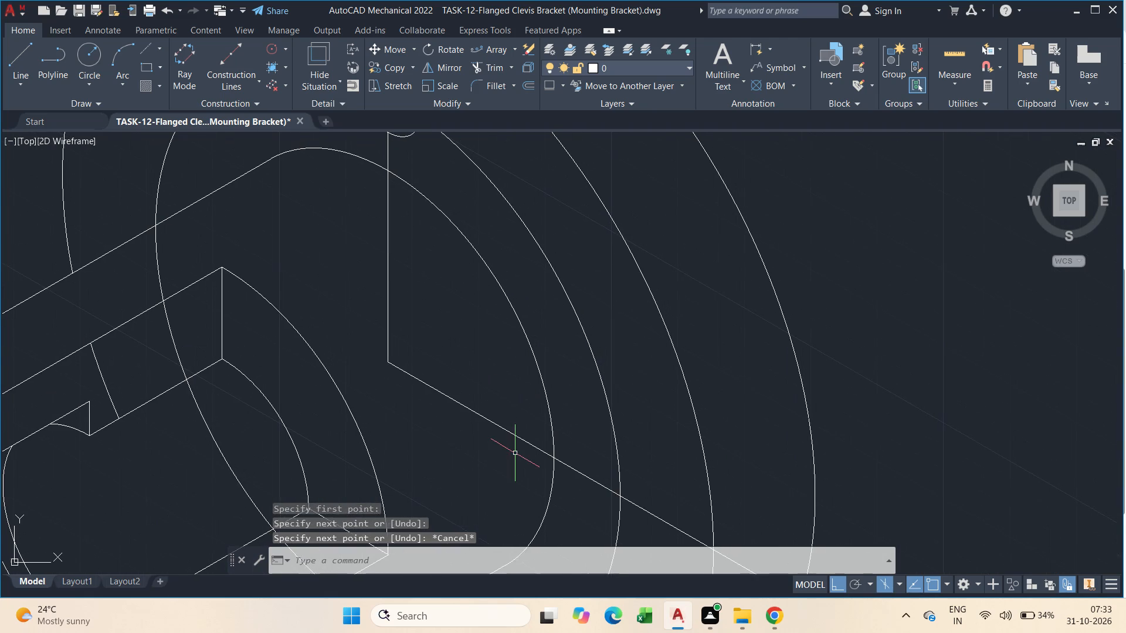
{"action": "type", "text": "l"}
{"action": "key", "text": "space"}
{"action": "left_click", "coordinate": [388, 359]}
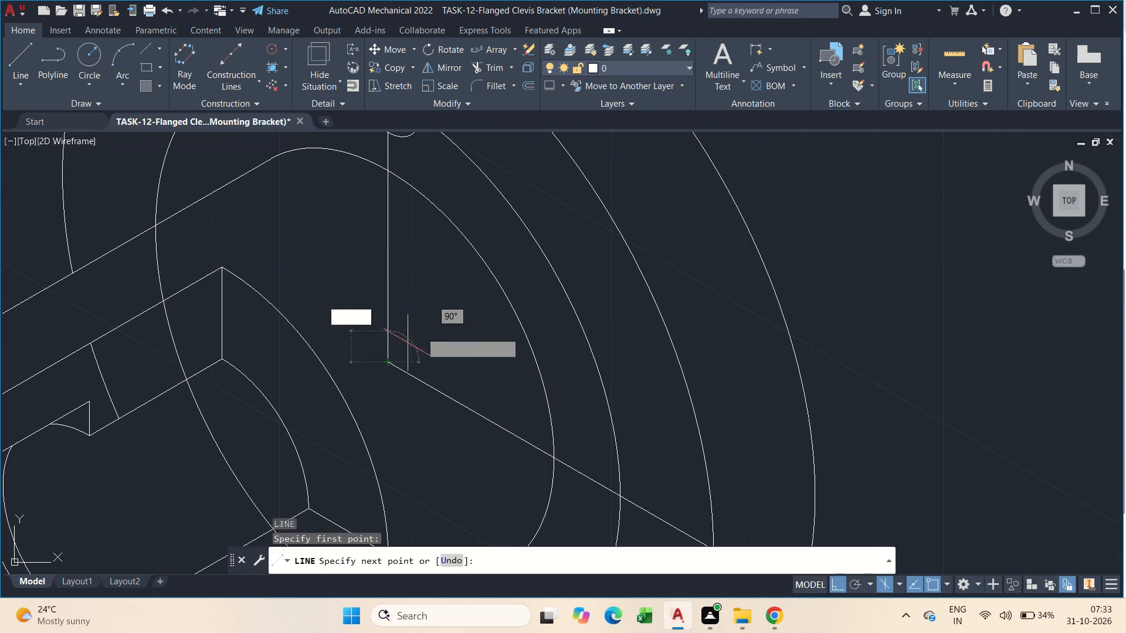
{"action": "middle_click_drag", "start_coordinate": [599, 251], "coordinate": [557, 447]}
{"action": "scroll", "coordinate": [749, 343], "scroll_direction": "down", "scroll_amount": 1}
{"action": "middle_click_drag", "start_coordinate": [749, 344], "coordinate": [715, 305]}
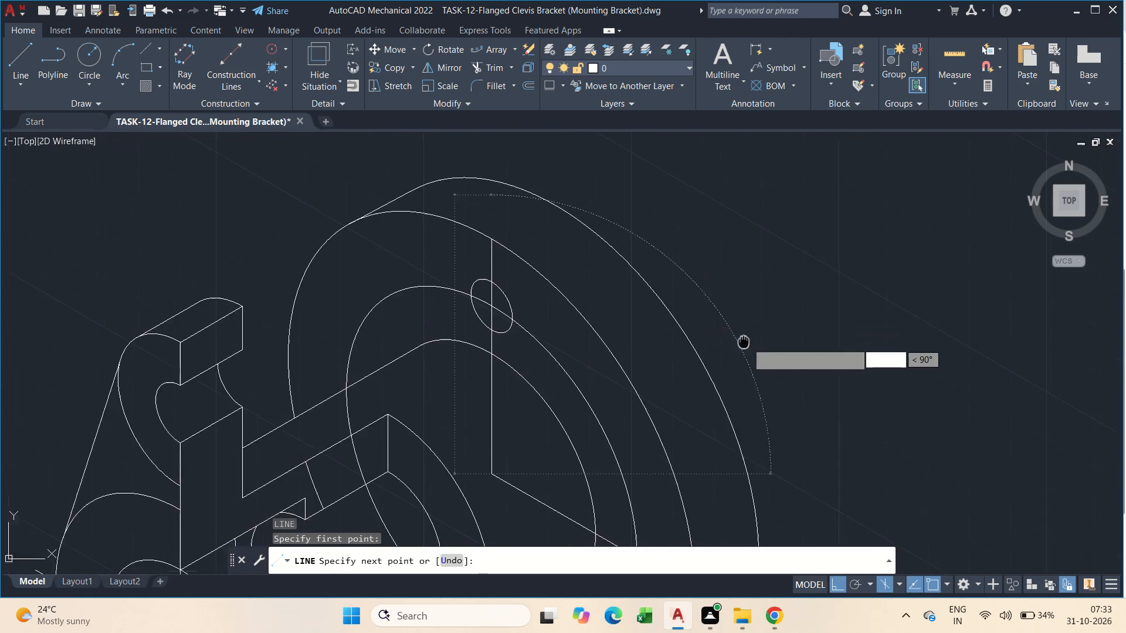
{"action": "middle_click_drag", "start_coordinate": [715, 305], "coordinate": [700, 287]}
{"action": "key", "text": "F5"}
{"action": "left_click", "coordinate": [841, 266]}
{"action": "key", "text": "Escape"}
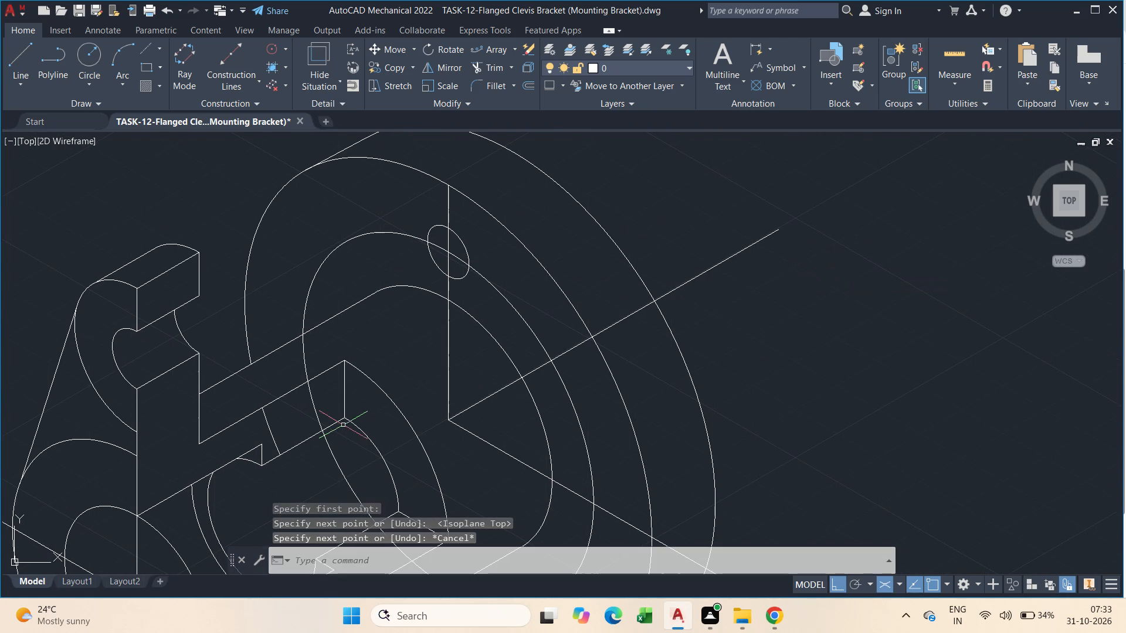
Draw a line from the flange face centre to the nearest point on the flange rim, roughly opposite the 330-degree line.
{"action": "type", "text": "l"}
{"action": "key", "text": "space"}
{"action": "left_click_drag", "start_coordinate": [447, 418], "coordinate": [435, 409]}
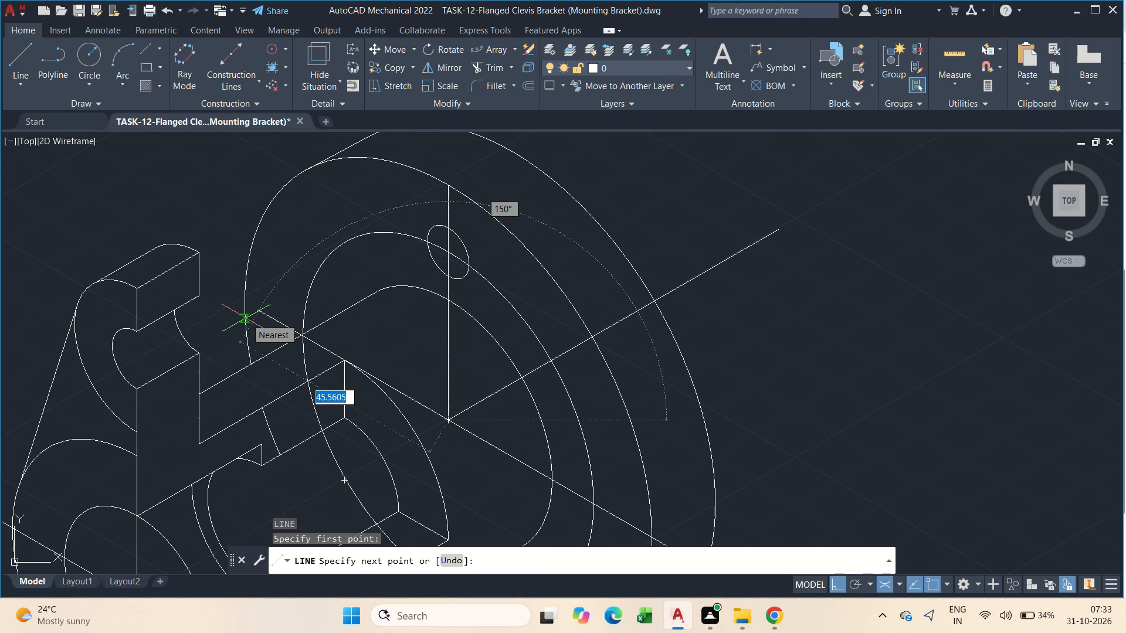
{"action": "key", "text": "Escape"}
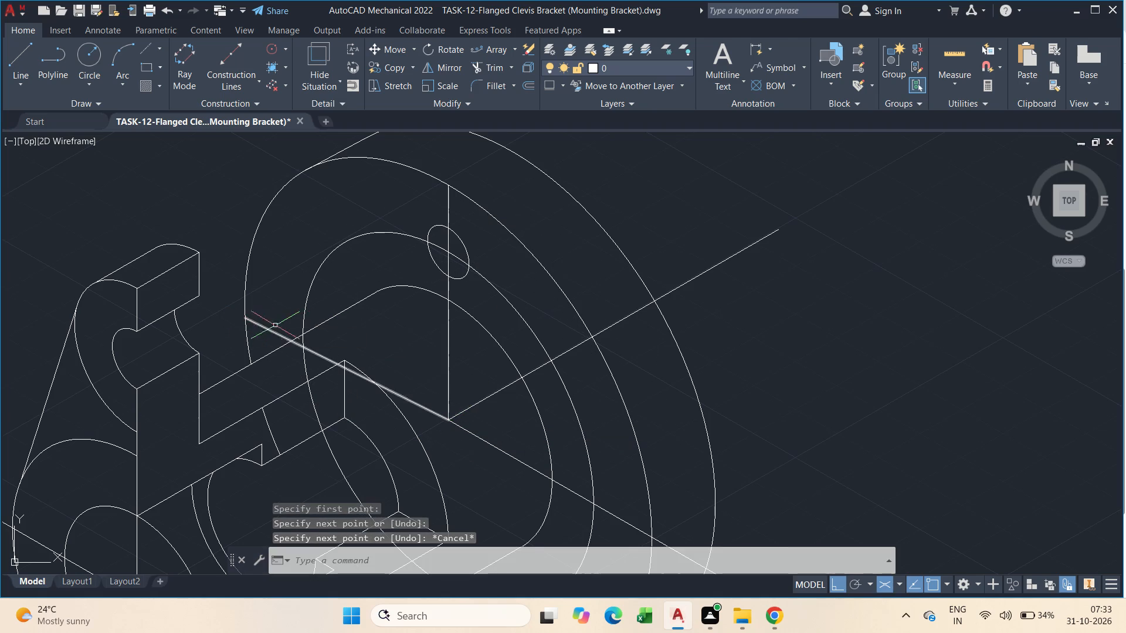
Draw a construction line from the flange face centre at 150 degrees along the isometric axis, ending past the flange rim.
{"action": "type", "text": "l"}
{"action": "key", "text": "space"}
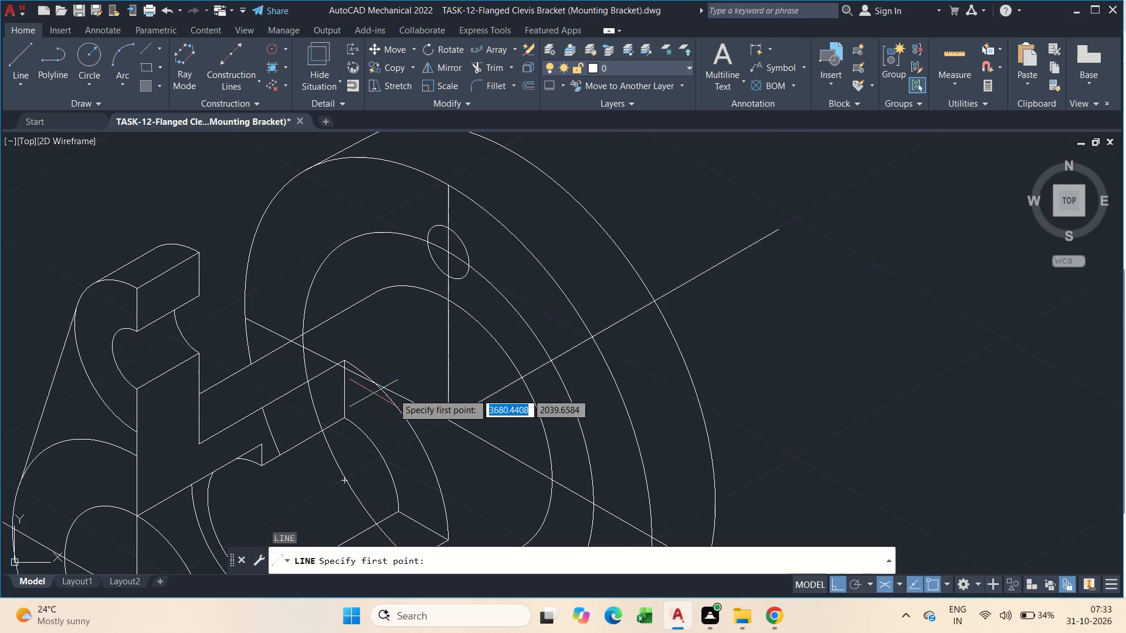
{"action": "left_click_drag", "start_coordinate": [447, 423], "coordinate": [430, 407]}
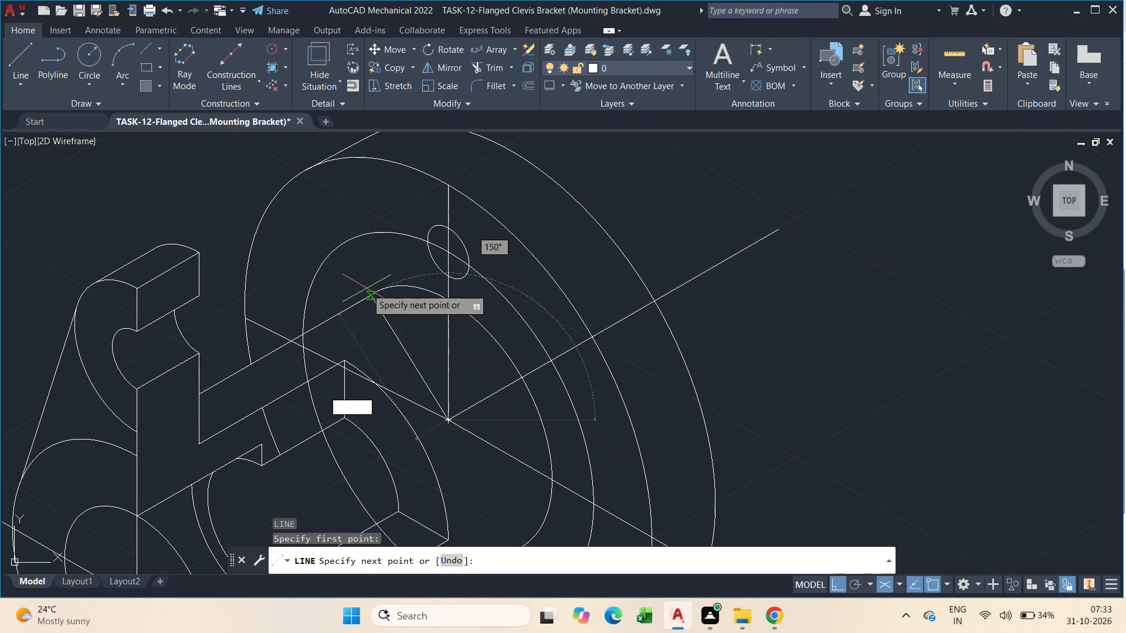
{"action": "key", "text": "F5"}
{"action": "key", "text": "F5"}
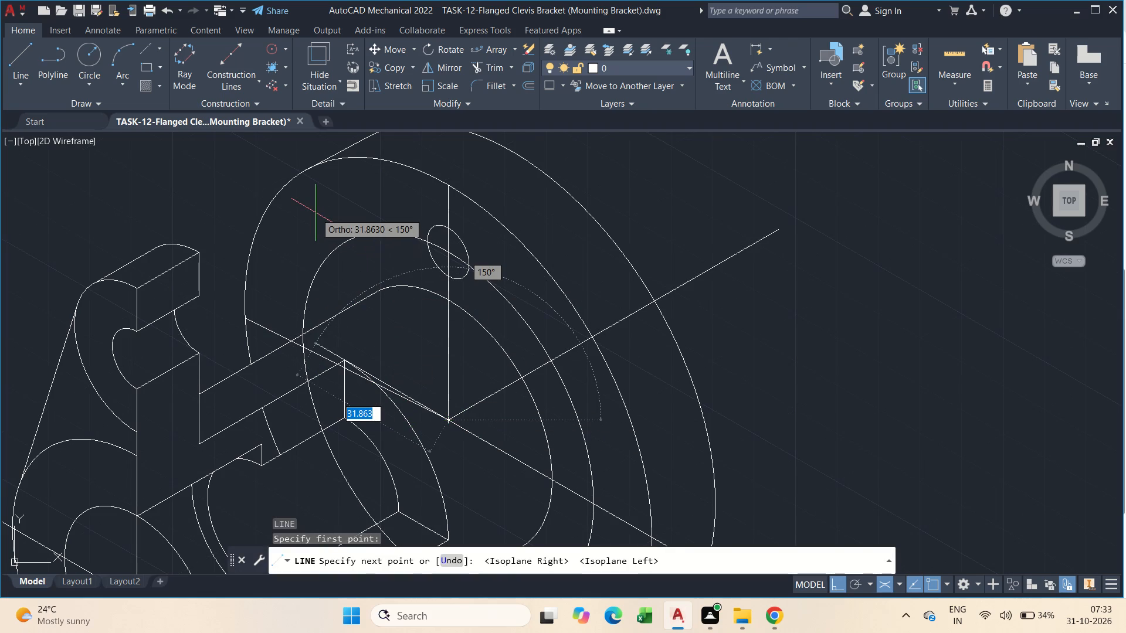
{"action": "key", "text": "F5"}
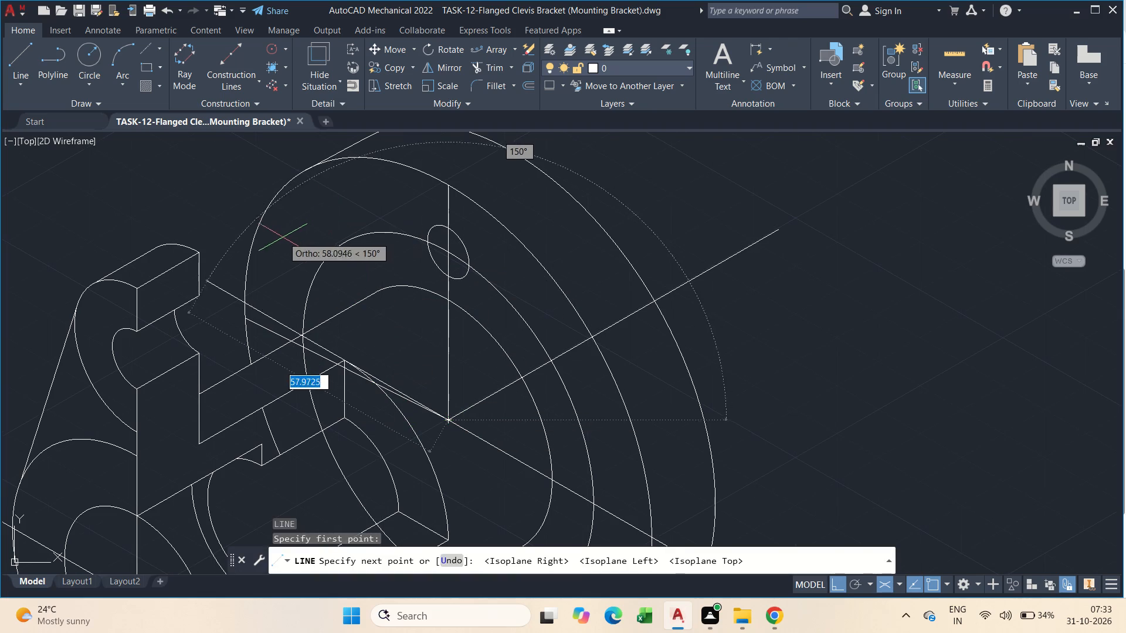
{"action": "left_click", "coordinate": [222, 256]}
{"action": "key", "text": "Escape"}
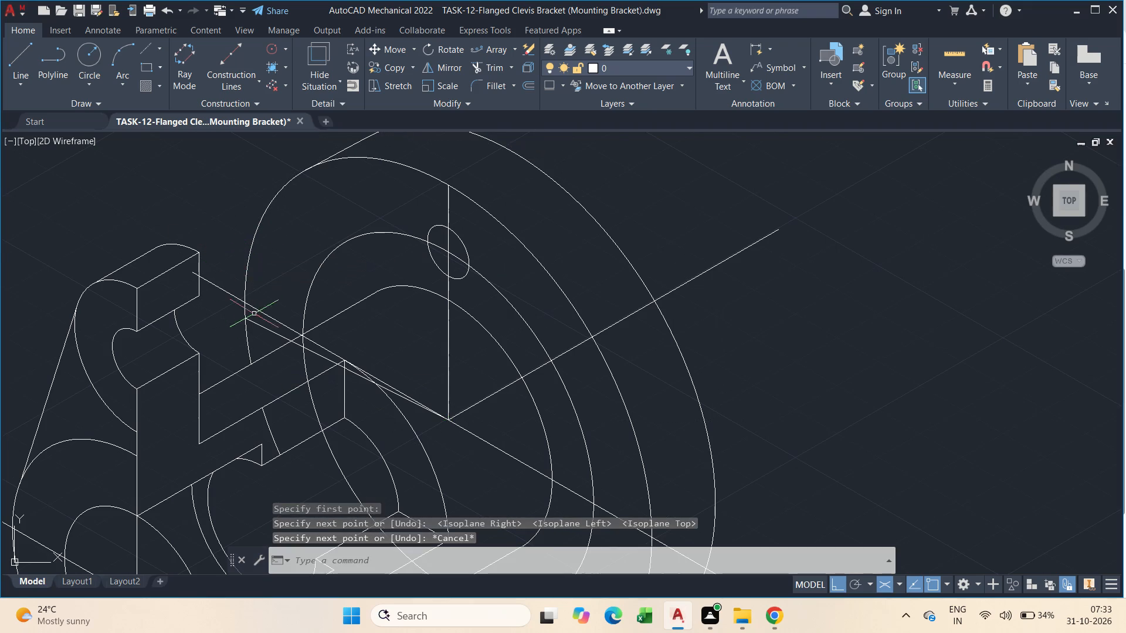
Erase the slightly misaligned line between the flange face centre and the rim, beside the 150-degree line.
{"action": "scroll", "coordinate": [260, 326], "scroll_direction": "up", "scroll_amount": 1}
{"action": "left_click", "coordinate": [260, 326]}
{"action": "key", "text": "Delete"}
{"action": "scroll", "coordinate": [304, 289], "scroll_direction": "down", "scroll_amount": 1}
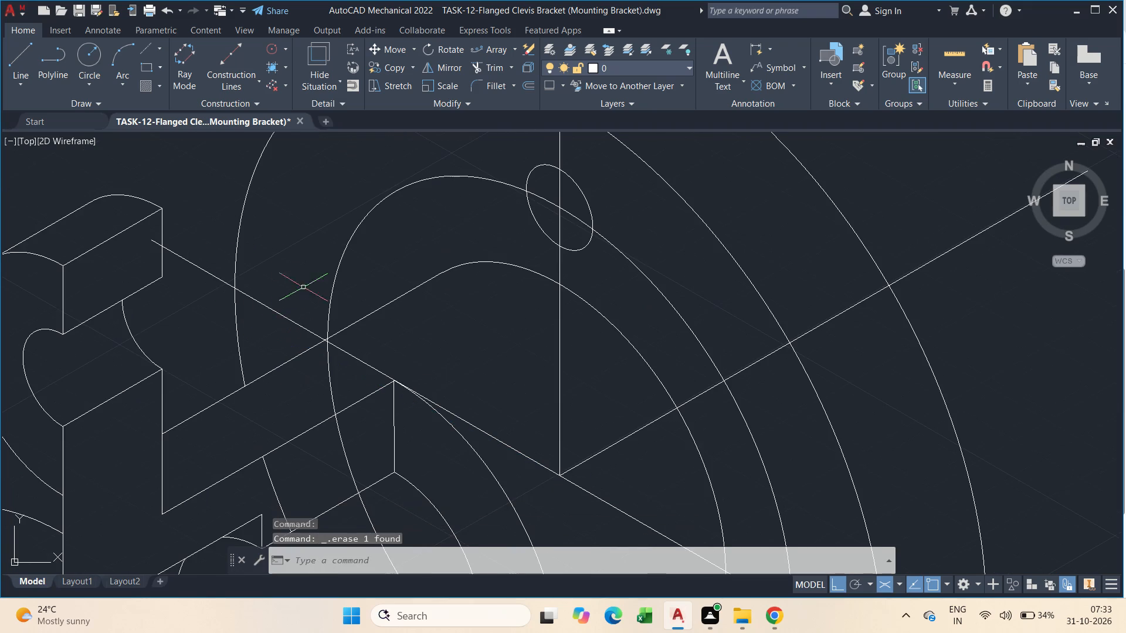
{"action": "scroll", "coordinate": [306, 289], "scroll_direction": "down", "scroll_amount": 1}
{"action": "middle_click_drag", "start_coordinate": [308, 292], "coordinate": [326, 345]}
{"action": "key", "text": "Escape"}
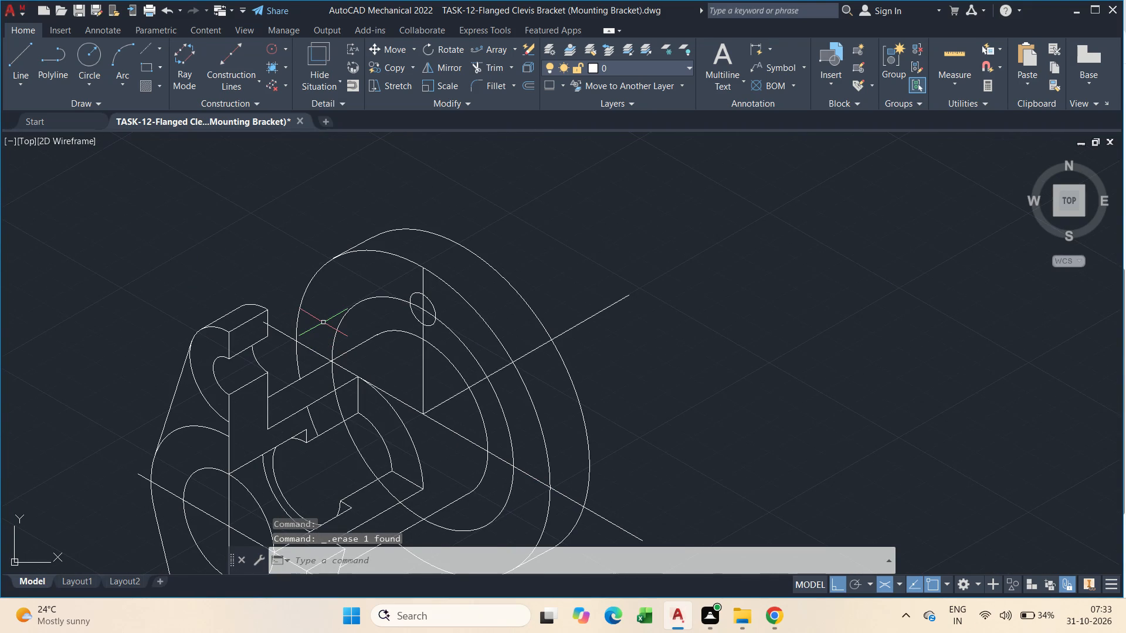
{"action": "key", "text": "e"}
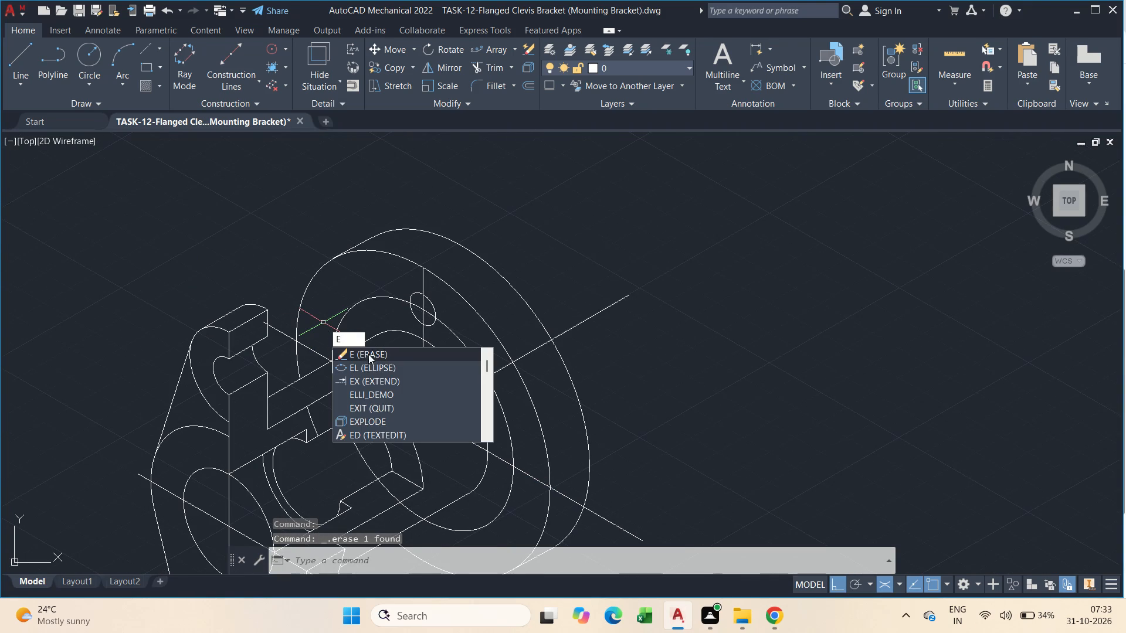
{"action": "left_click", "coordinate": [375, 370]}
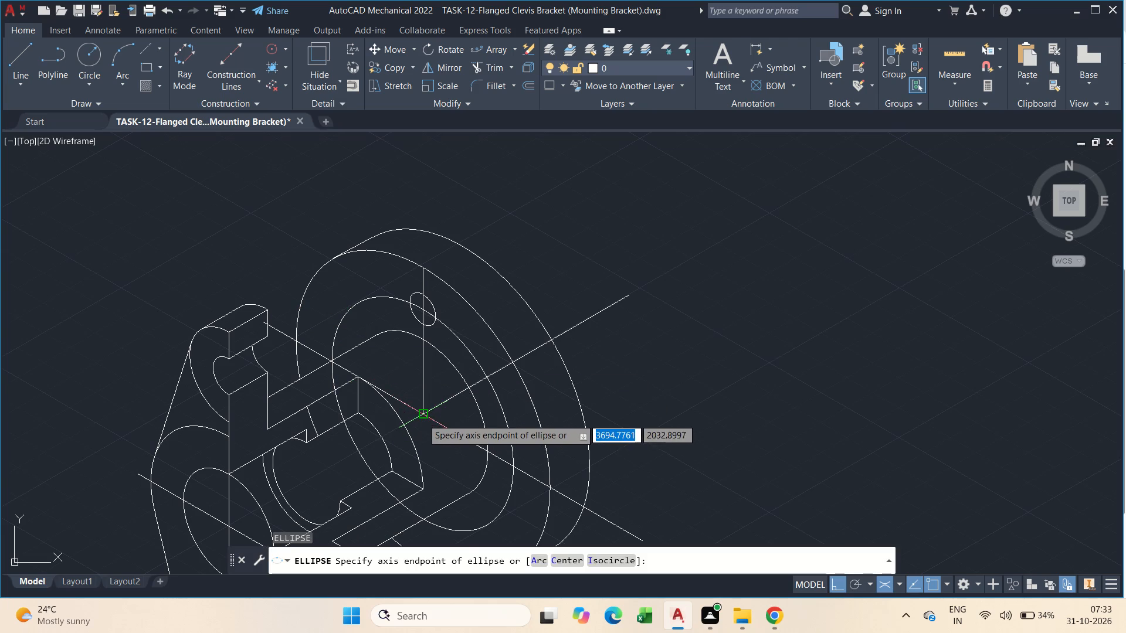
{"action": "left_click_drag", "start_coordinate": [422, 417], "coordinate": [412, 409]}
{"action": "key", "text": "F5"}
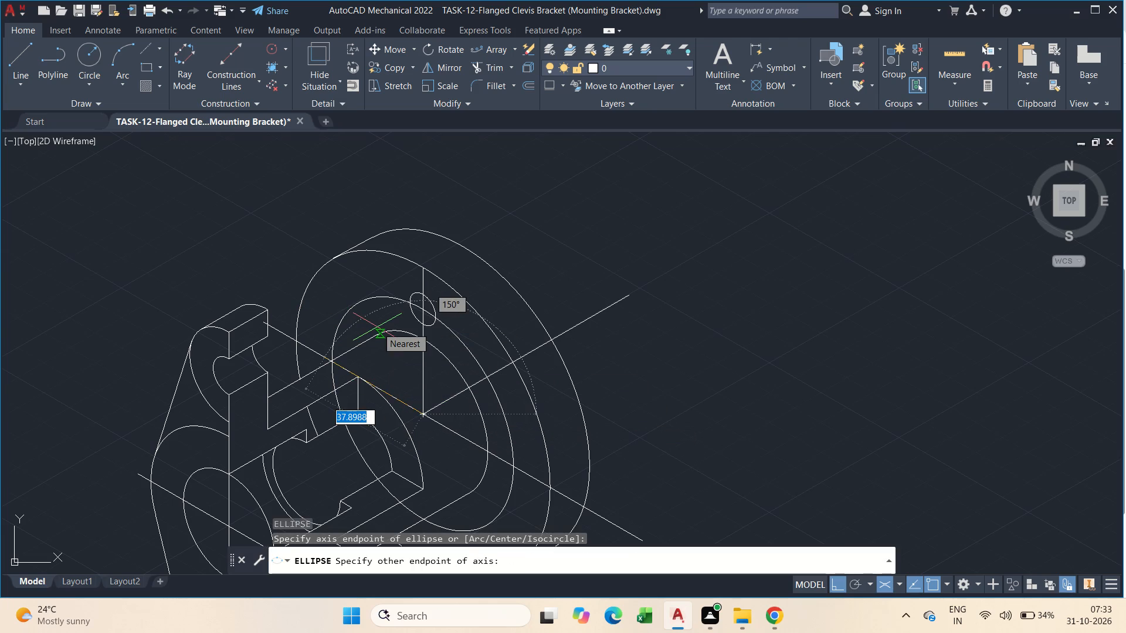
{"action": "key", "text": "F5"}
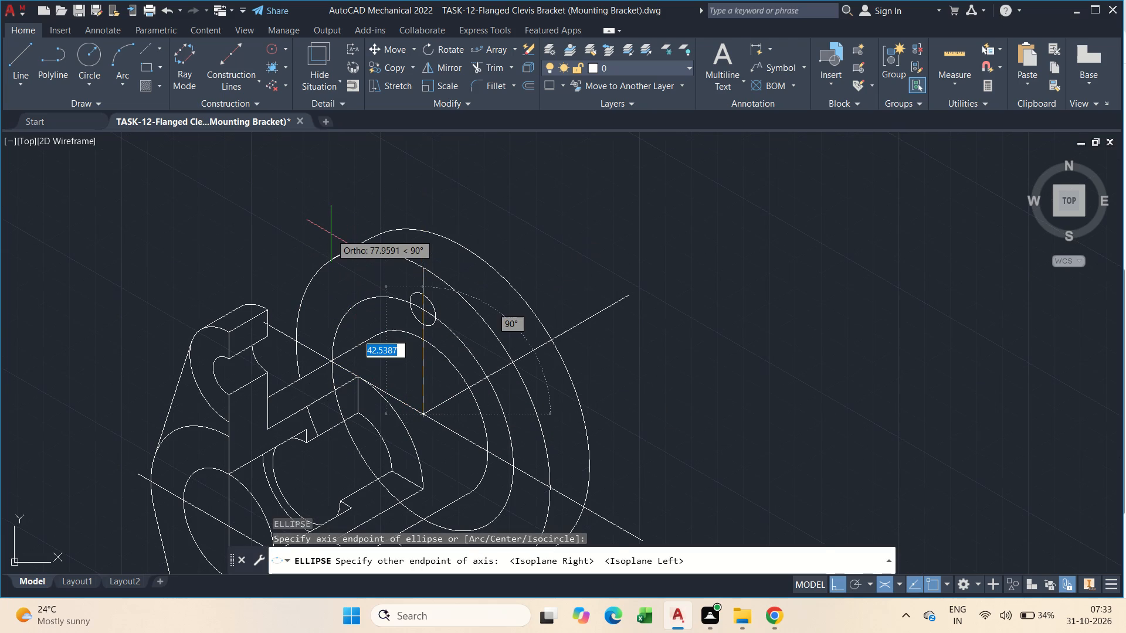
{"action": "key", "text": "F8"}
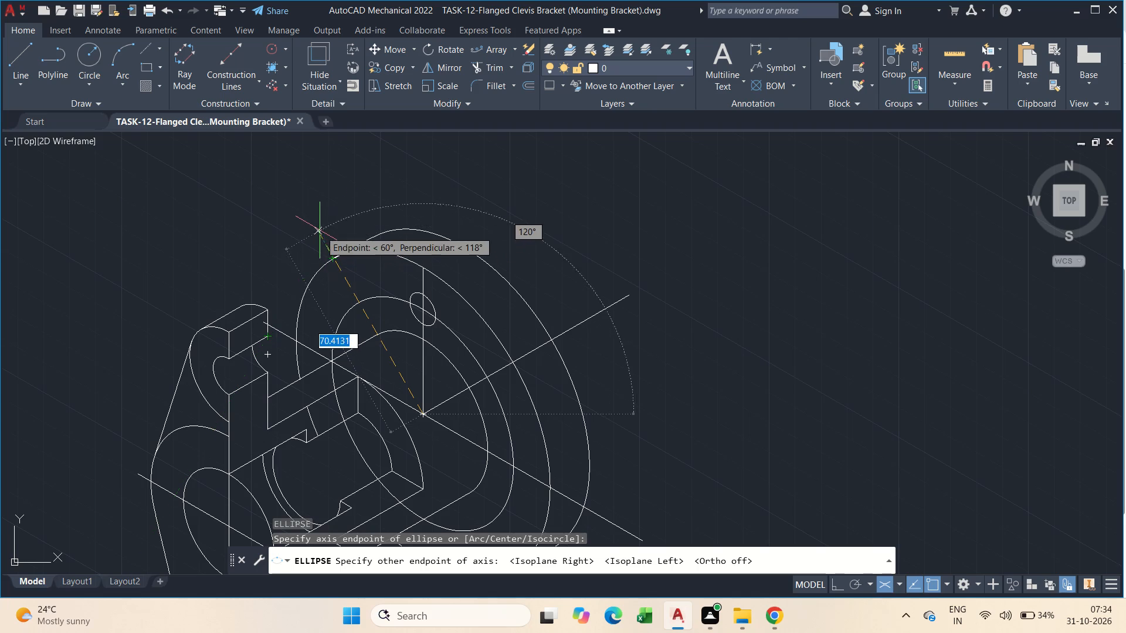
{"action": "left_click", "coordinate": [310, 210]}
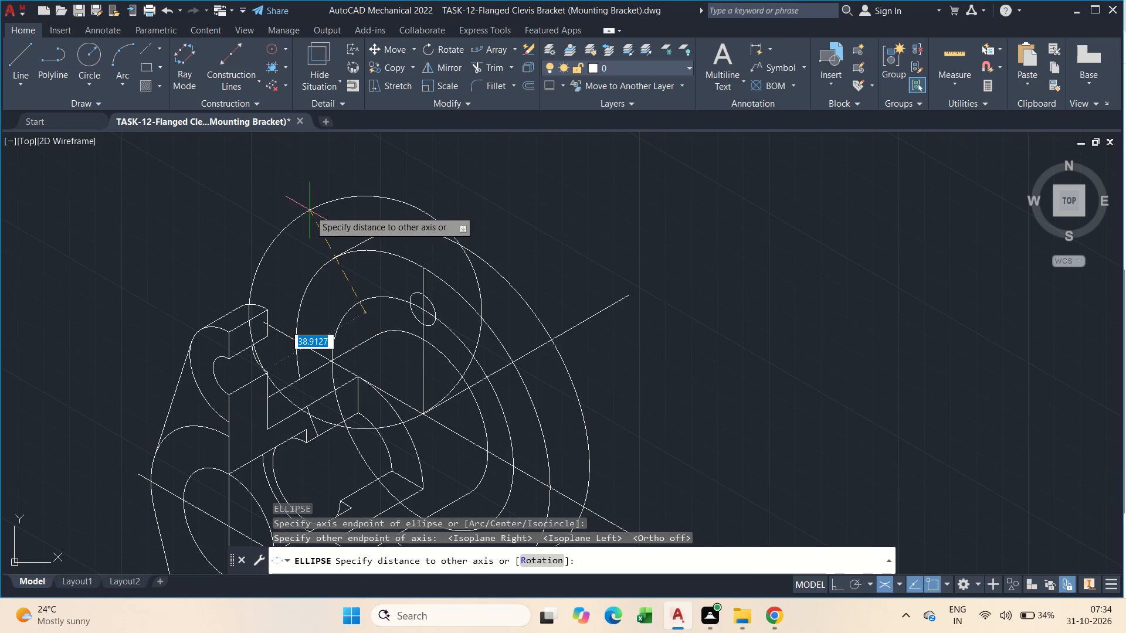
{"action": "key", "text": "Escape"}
Draw a construction line from the flange face centre at 120 degrees, about 83 long, without ortho constraint.
{"action": "type", "text": "l"}
{"action": "key", "text": "space"}
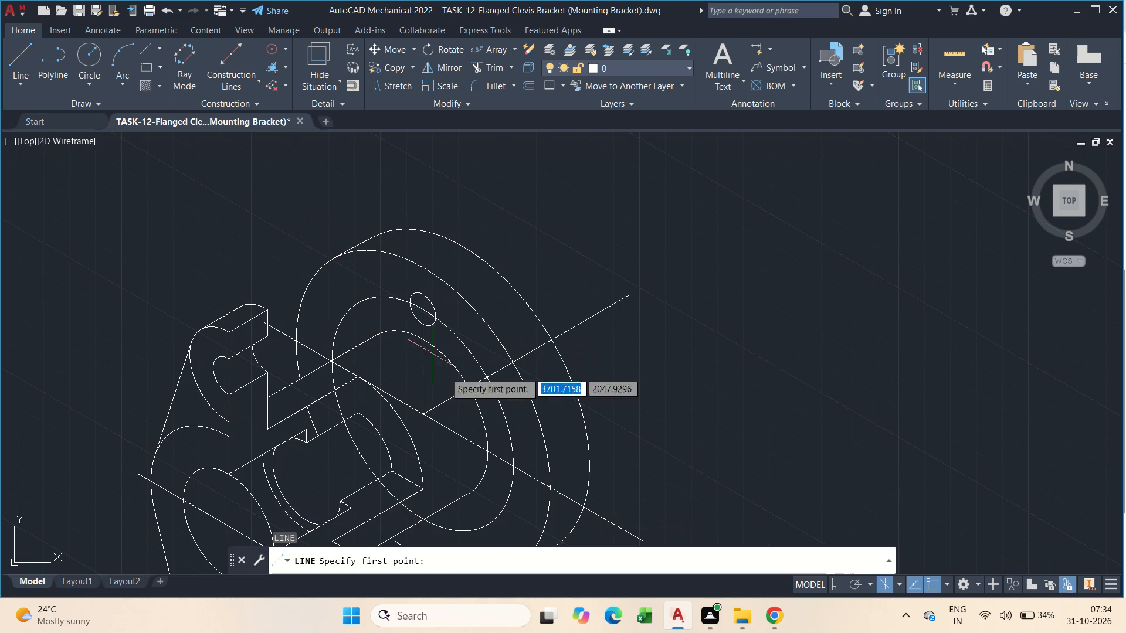
{"action": "left_click_drag", "start_coordinate": [418, 411], "coordinate": [404, 388]}
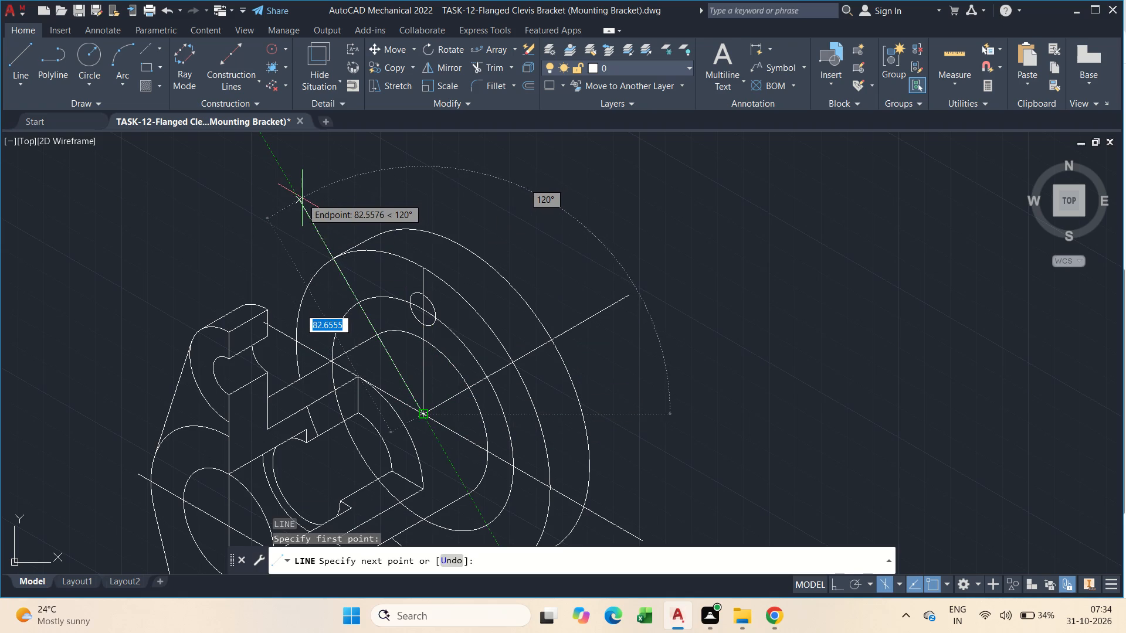
{"action": "left_click", "coordinate": [301, 199]}
{"action": "key", "text": "Escape"}
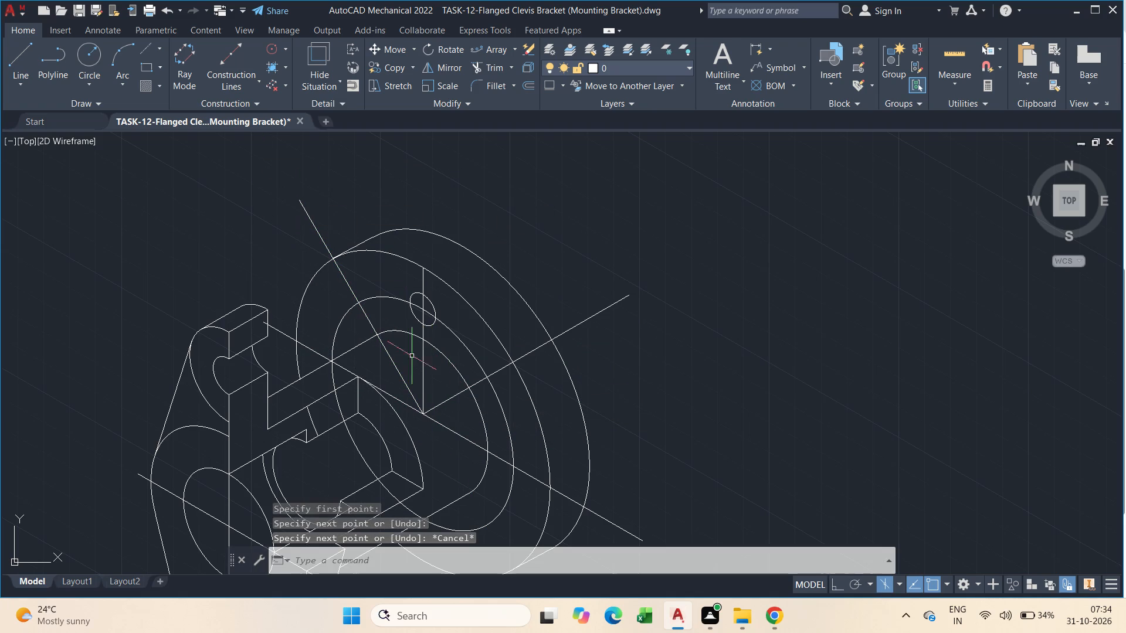
Draw a construction line about 76 long from the flange face centre, 60 degrees below horizontal, opposite the 120-degree line.
{"action": "middle_click_drag", "start_coordinate": [447, 432], "coordinate": [413, 311]}
{"action": "type", "text": "l"}
{"action": "key", "text": "space"}
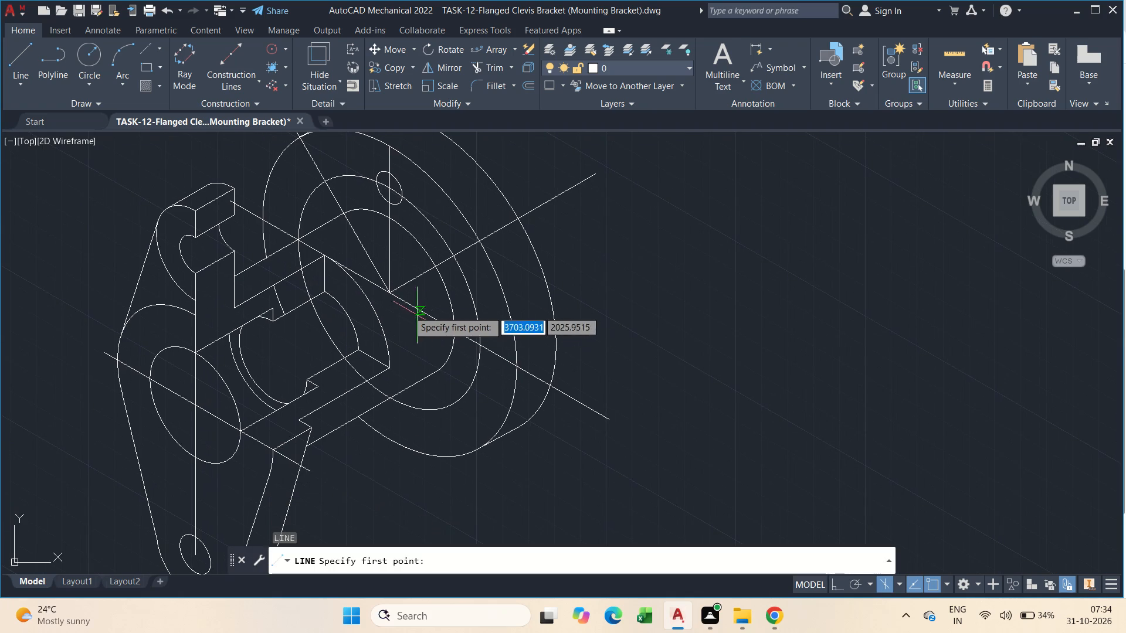
{"action": "left_click", "coordinate": [392, 295]}
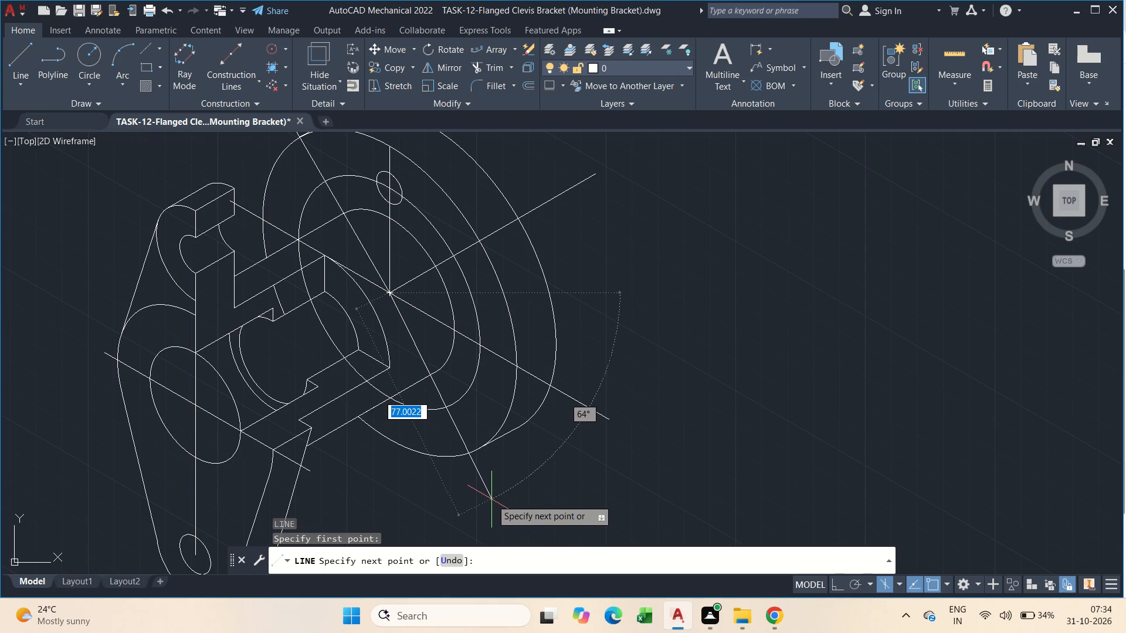
{"action": "left_click", "coordinate": [497, 492]}
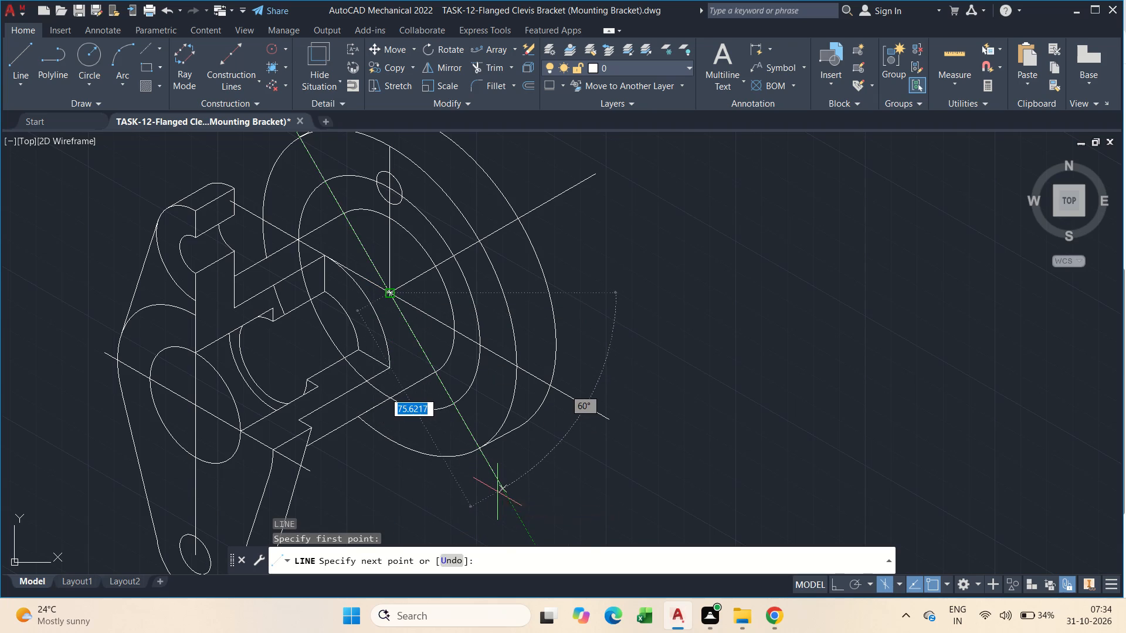
{"action": "key", "text": "Escape"}
Copy the bolt hole from its centre to where the bolt circle meets the 150-degree and 120-degree construction lines.
{"action": "middle_click_drag", "start_coordinate": [461, 358], "coordinate": [495, 424]}
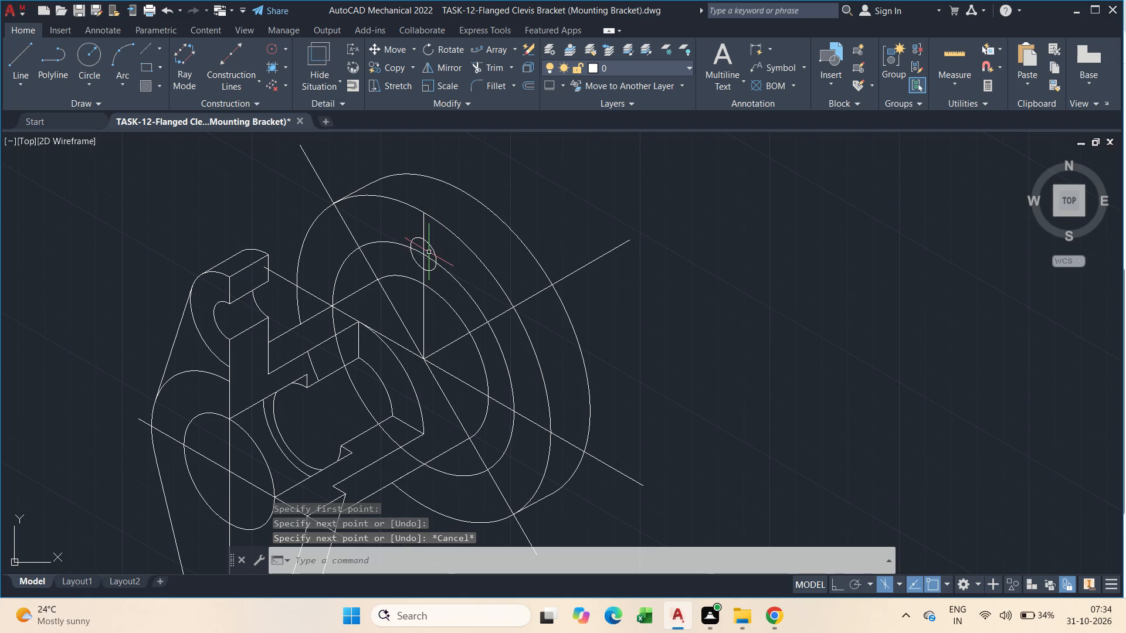
{"action": "left_click", "coordinate": [434, 253]}
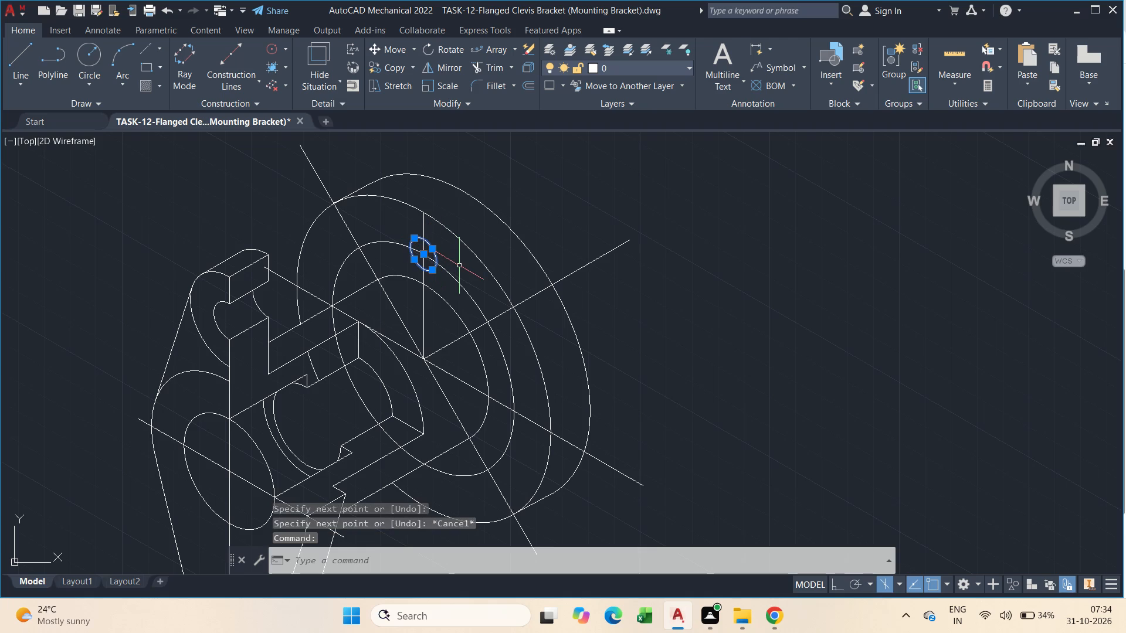
{"action": "key", "text": "c"}
{"action": "left_click_drag", "start_coordinate": [502, 312], "coordinate": [493, 306]}
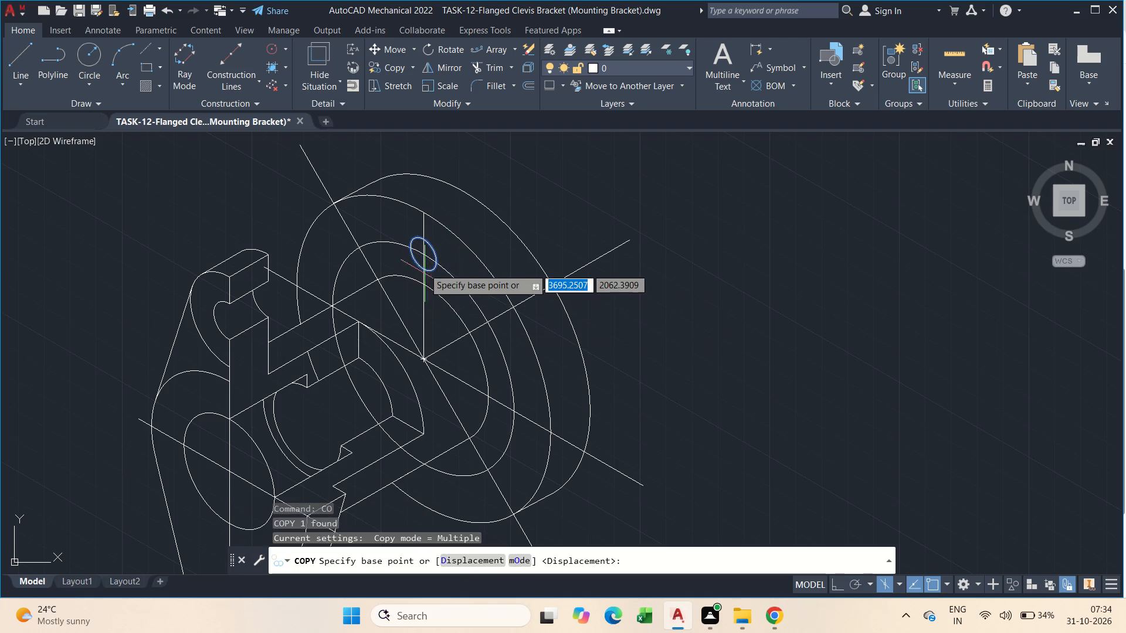
{"action": "left_click", "coordinate": [422, 259]}
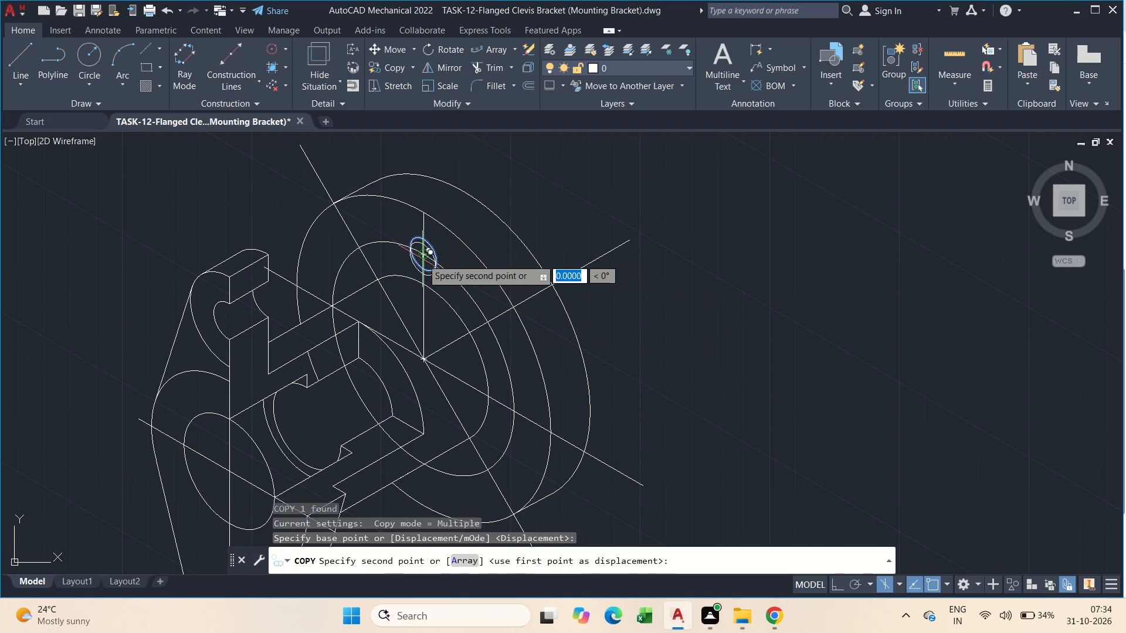
{"action": "scroll", "coordinate": [351, 319], "scroll_direction": "up", "scroll_amount": 3}
{"action": "scroll", "coordinate": [285, 261], "scroll_direction": "up", "scroll_amount": 2}
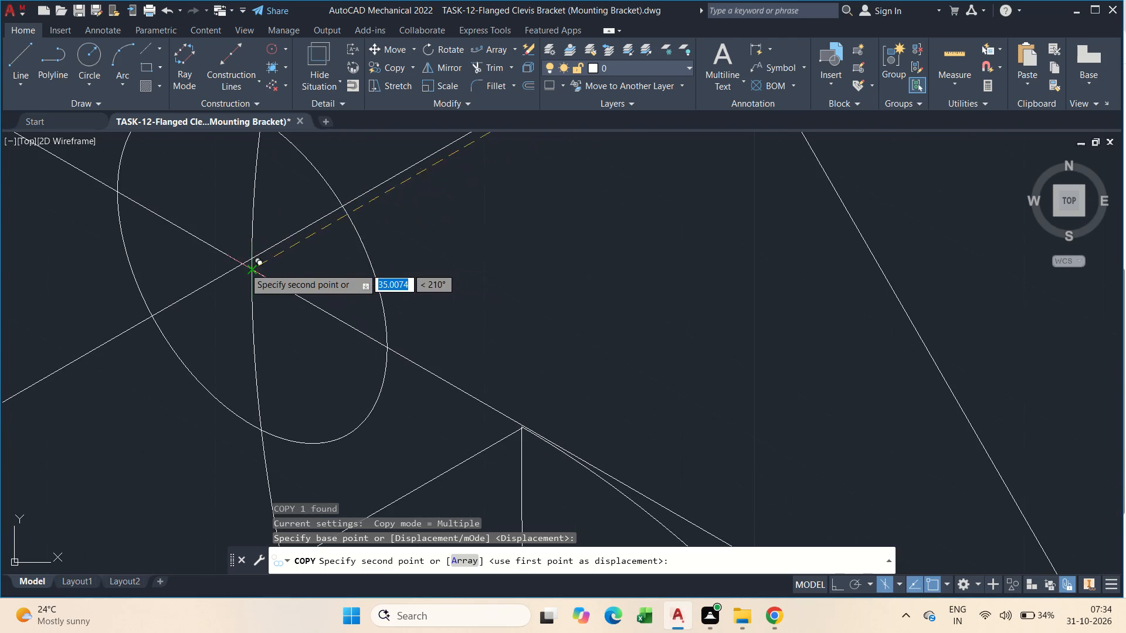
{"action": "left_click", "coordinate": [250, 272]}
{"action": "scroll", "coordinate": [250, 272], "scroll_direction": "down", "scroll_amount": 2}
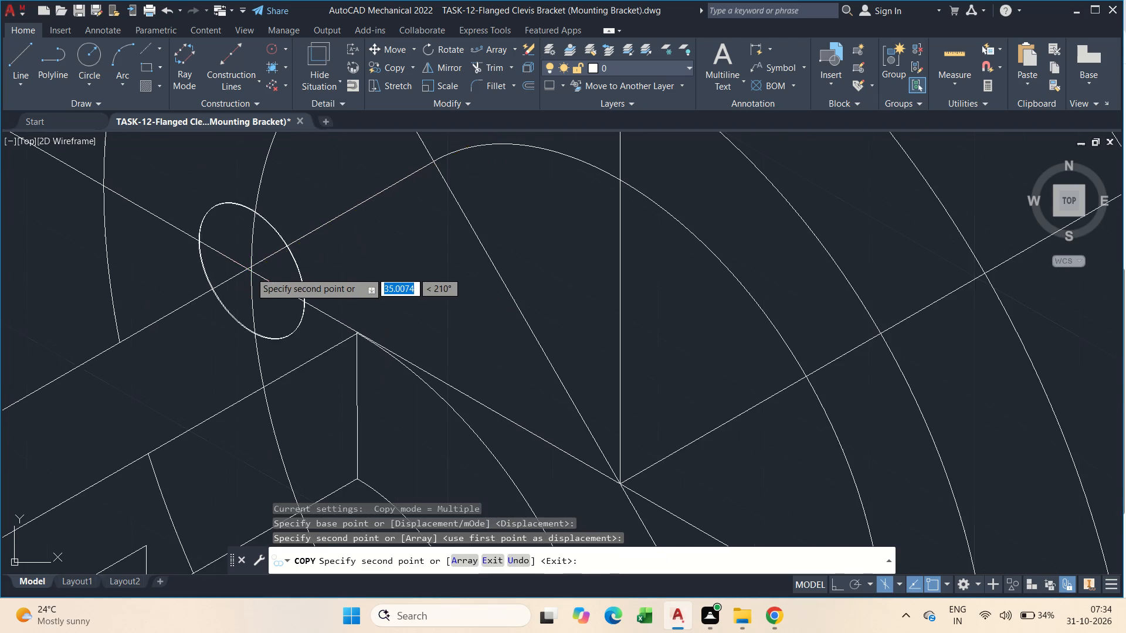
{"action": "middle_click_drag", "start_coordinate": [318, 241], "coordinate": [342, 334]}
{"action": "middle_click_drag", "start_coordinate": [384, 167], "coordinate": [392, 267]}
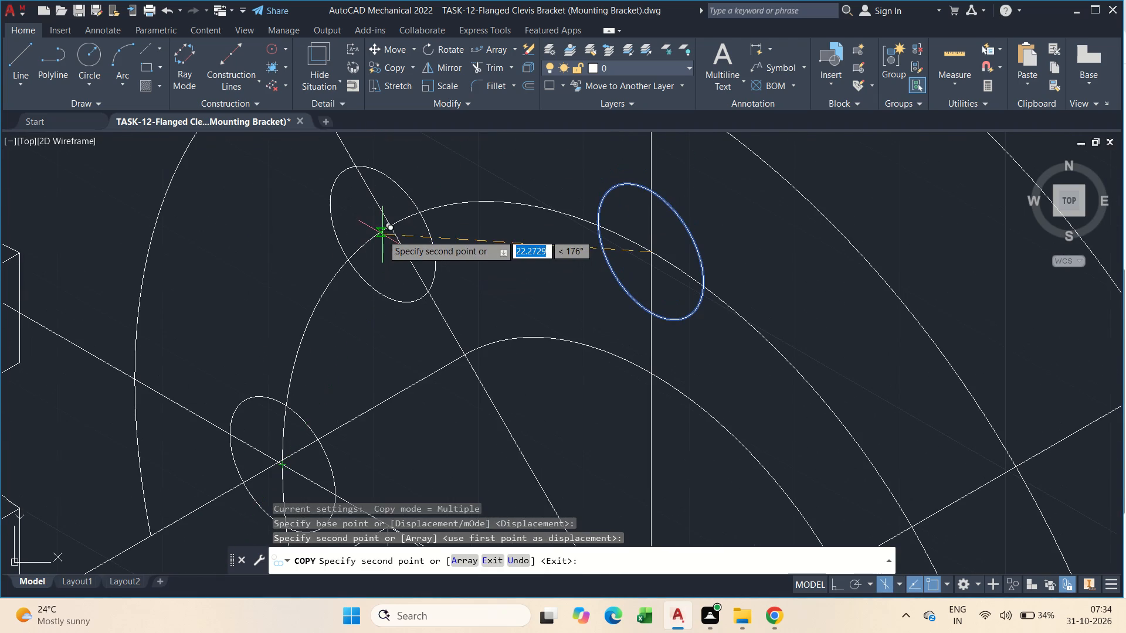
{"action": "left_click", "coordinate": [388, 226]}
Copy the same hole to the bolt circle's crossings with the construction lines 30 degrees above, 30 below and 60 below horizontal.
{"action": "scroll", "coordinate": [388, 226], "scroll_direction": "down", "scroll_amount": 4}
{"action": "scroll", "coordinate": [469, 274], "scroll_direction": "up", "scroll_amount": 1}
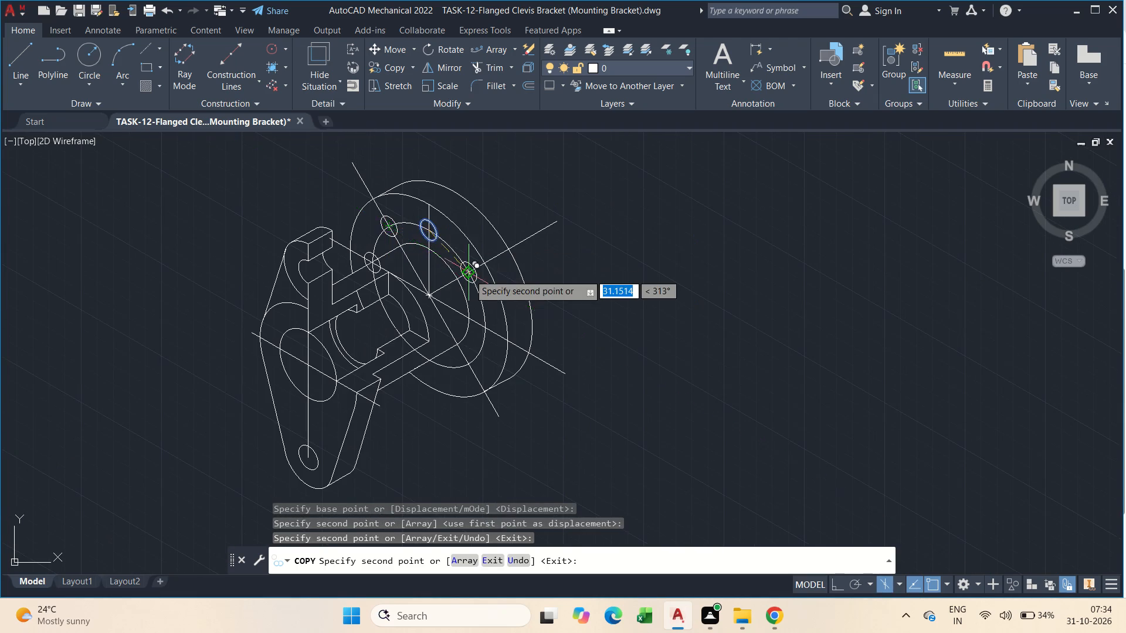
{"action": "scroll", "coordinate": [469, 274], "scroll_direction": "up", "scroll_amount": 2}
{"action": "left_click", "coordinate": [459, 264]}
{"action": "middle_click_drag", "start_coordinate": [510, 411], "coordinate": [503, 361]}
{"action": "scroll", "coordinate": [490, 349], "scroll_direction": "down", "scroll_amount": 1}
{"action": "left_click", "coordinate": [513, 411]}
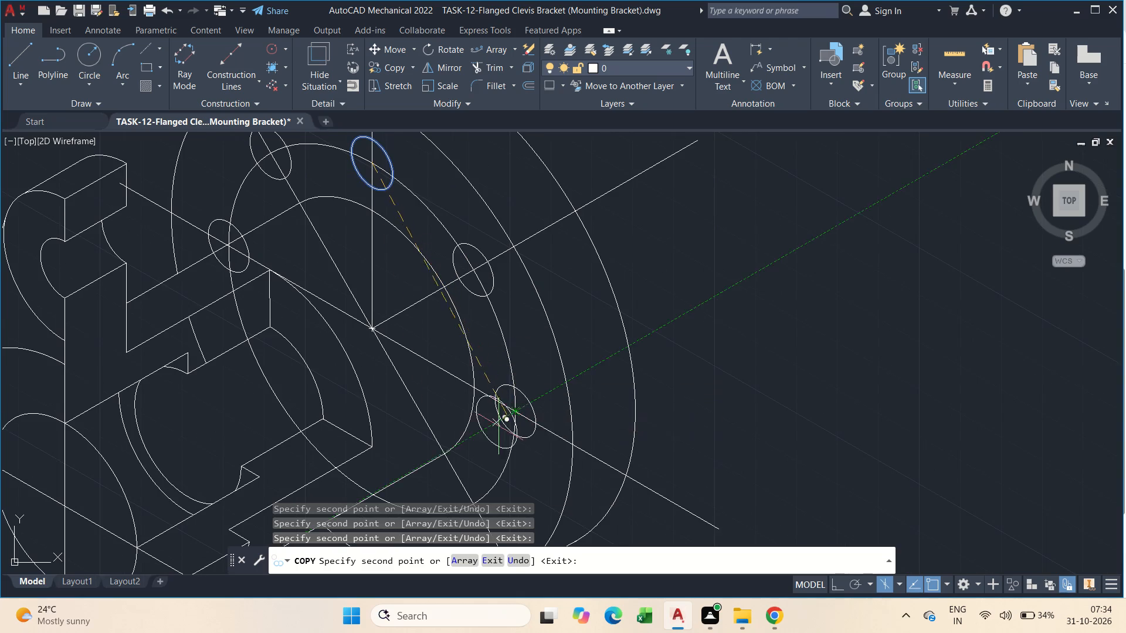
{"action": "middle_click_drag", "start_coordinate": [433, 465], "coordinate": [506, 292]}
{"action": "left_click", "coordinate": [541, 332]}
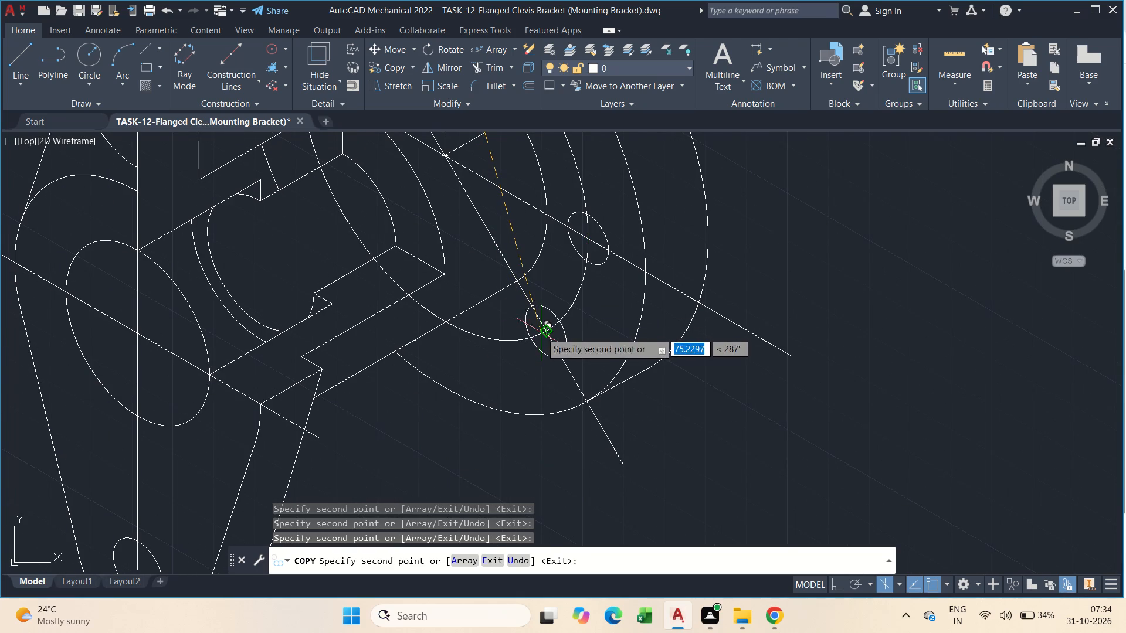
{"action": "key", "text": "Escape"}
Trim the 120-degree and 150-degree construction lines outside their bolt holes, back to the hole edges.
{"action": "scroll", "coordinate": [541, 332], "scroll_direction": "down", "scroll_amount": 2}
{"action": "middle_click_drag", "start_coordinate": [538, 333], "coordinate": [535, 339]}
{"action": "scroll", "coordinate": [501, 218], "scroll_direction": "up", "scroll_amount": 2}
{"action": "middle_click_drag", "start_coordinate": [501, 218], "coordinate": [531, 315]}
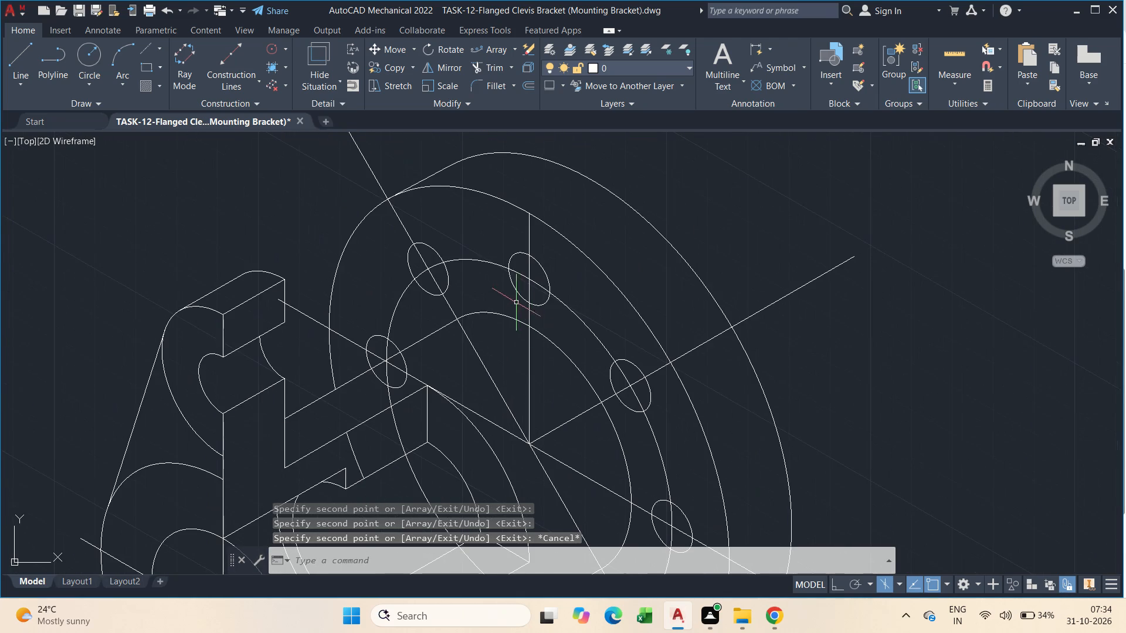
{"action": "type", "text": "tr"}
{"action": "key", "text": "space"}
{"action": "left_click_drag", "start_coordinate": [418, 219], "coordinate": [398, 230]}
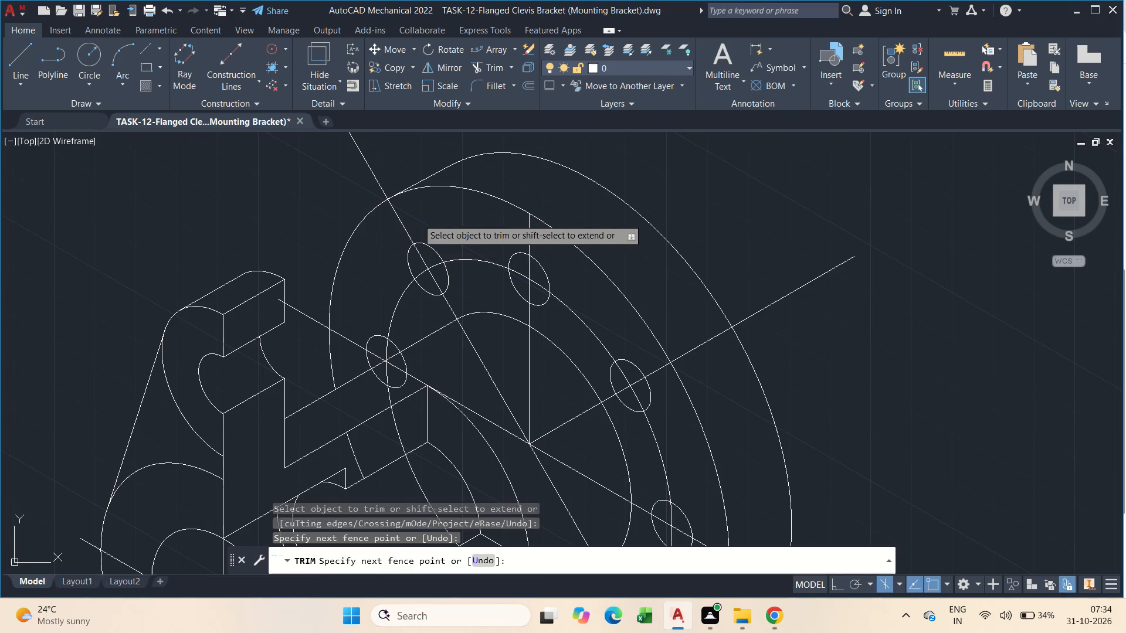
{"action": "left_click_drag", "start_coordinate": [398, 230], "coordinate": [388, 237]}
{"action": "scroll", "coordinate": [357, 365], "scroll_direction": "up", "scroll_amount": 2}
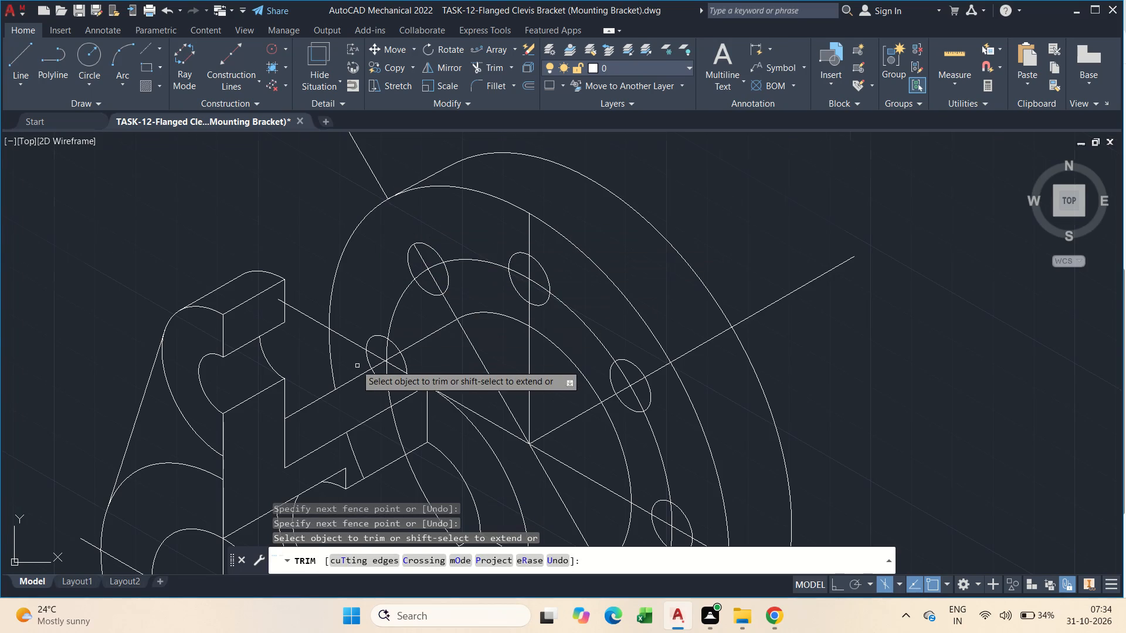
{"action": "left_click", "coordinate": [406, 340]}
{"action": "left_click", "coordinate": [406, 360]}
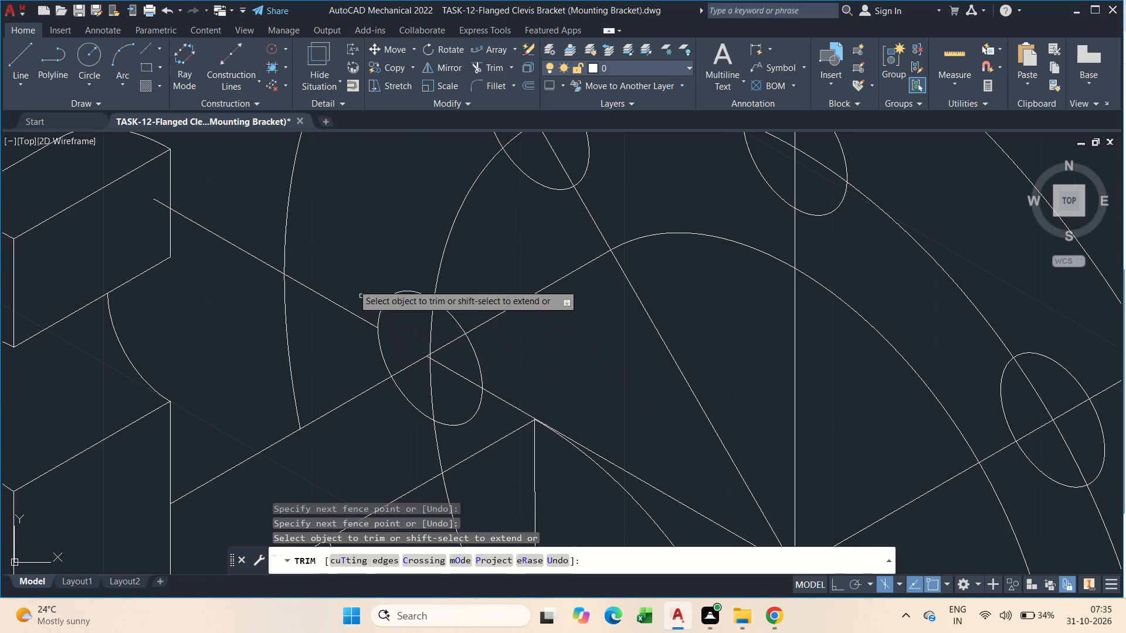
{"action": "left_click_drag", "start_coordinate": [353, 284], "coordinate": [314, 350]}
{"action": "scroll", "coordinate": [355, 243], "scroll_direction": "down", "scroll_amount": 2}
{"action": "left_click_drag", "start_coordinate": [321, 221], "coordinate": [321, 254]}
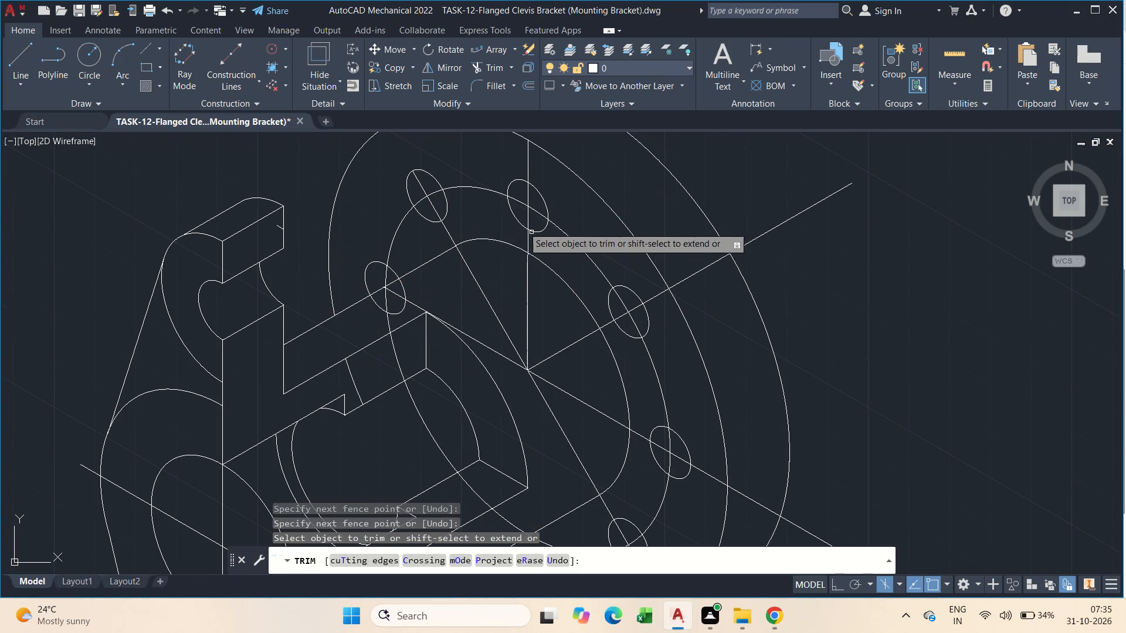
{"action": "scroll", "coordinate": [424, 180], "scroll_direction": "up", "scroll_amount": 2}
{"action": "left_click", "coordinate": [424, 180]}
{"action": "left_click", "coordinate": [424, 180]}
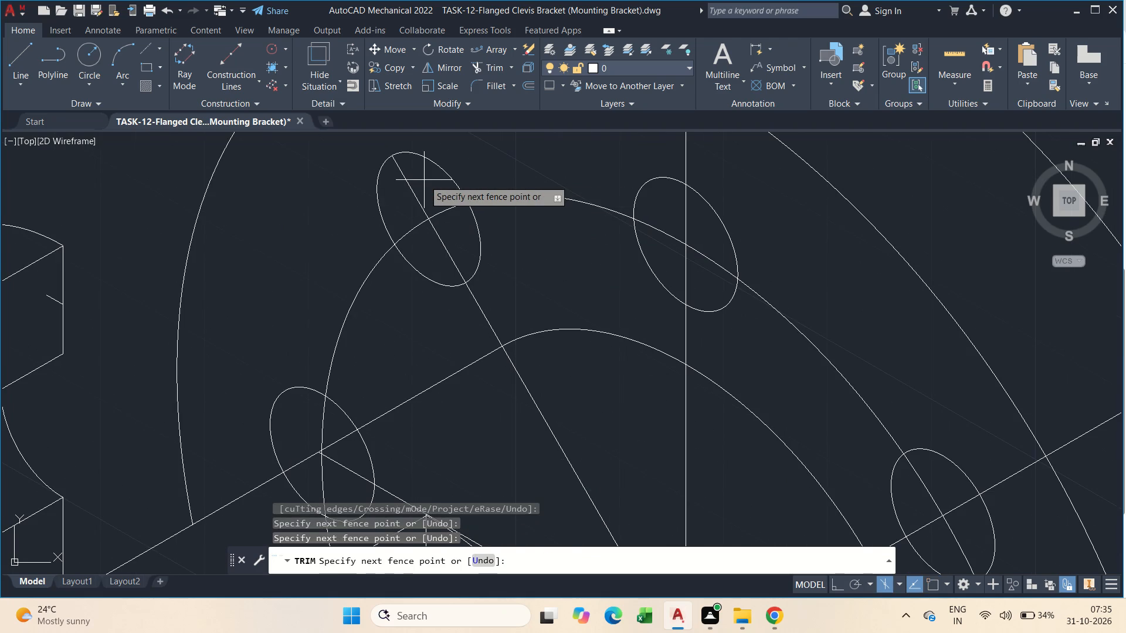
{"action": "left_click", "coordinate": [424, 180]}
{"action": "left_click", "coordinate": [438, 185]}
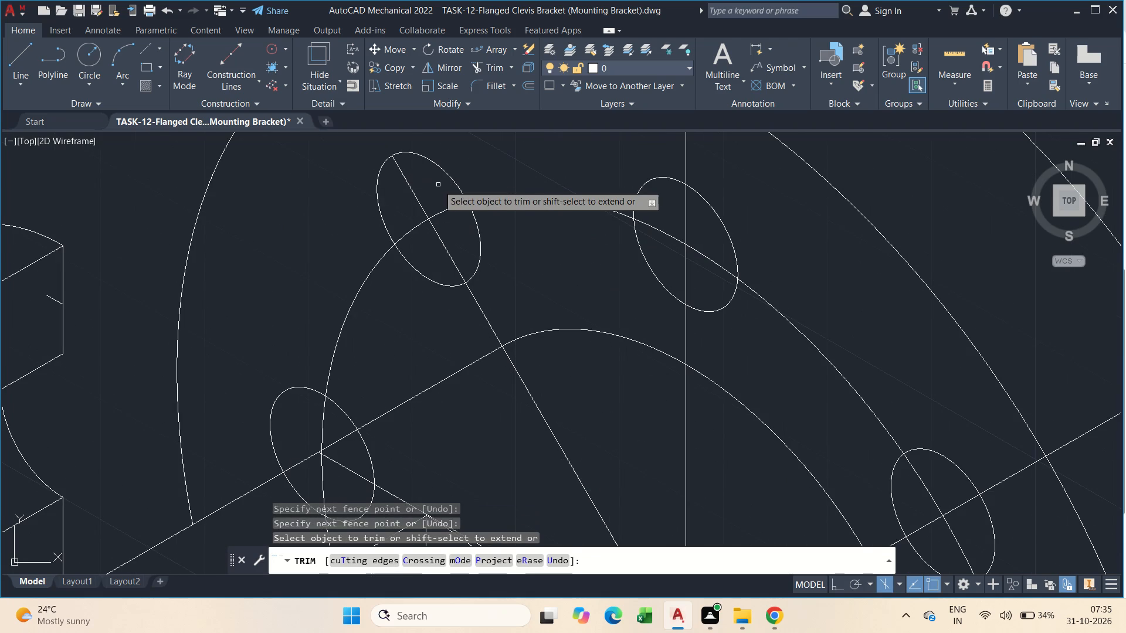
Trim the construction lines 30 degrees above, 30 below and 60 below horizontal between their bolt holes and the flange rim.
{"action": "scroll", "coordinate": [739, 160], "scroll_direction": "down", "scroll_amount": 3}
{"action": "middle_click_drag", "start_coordinate": [728, 311], "coordinate": [670, 308]}
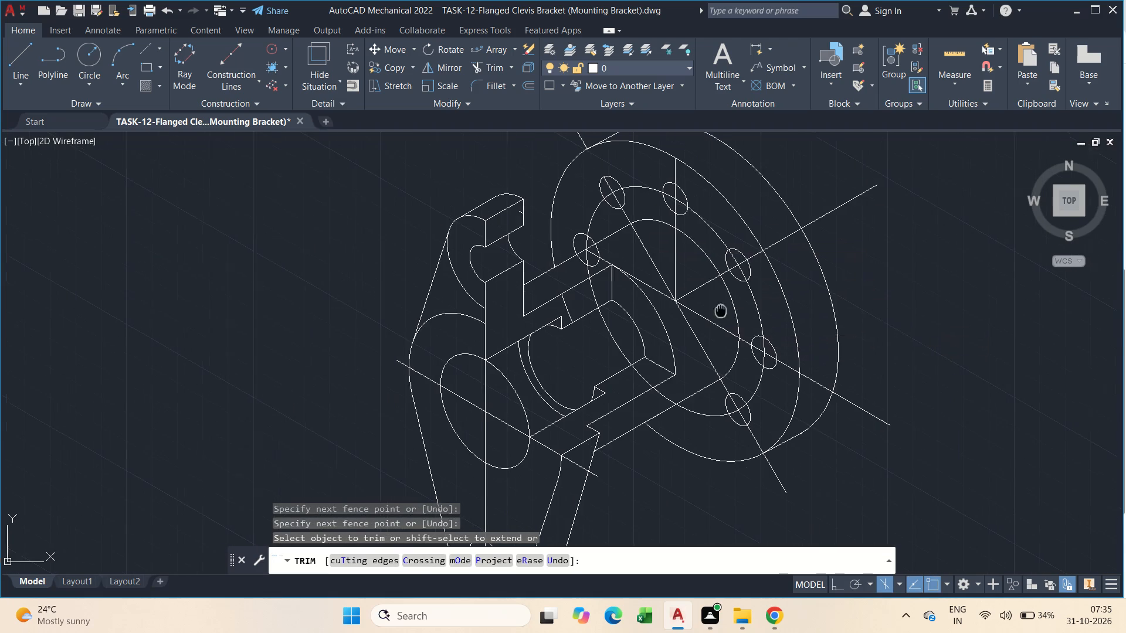
{"action": "middle_click_drag", "start_coordinate": [670, 308], "coordinate": [668, 309]}
{"action": "scroll", "coordinate": [723, 210], "scroll_direction": "up", "scroll_amount": 2}
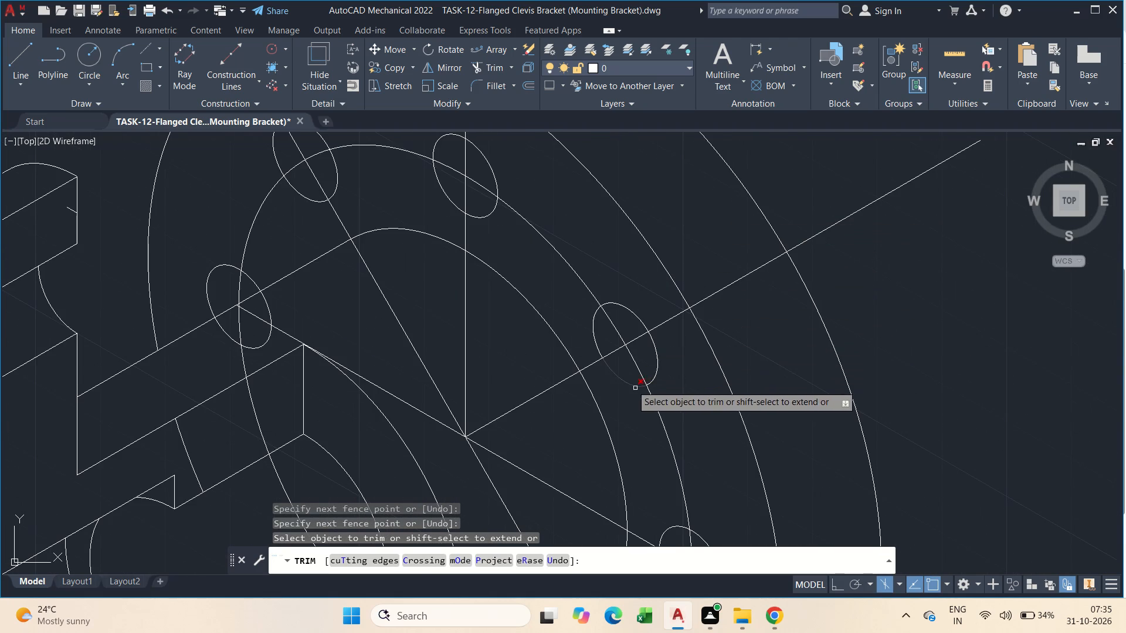
{"action": "left_click_drag", "start_coordinate": [655, 308], "coordinate": [677, 362]}
{"action": "scroll", "coordinate": [677, 362], "scroll_direction": "down", "scroll_amount": 2}
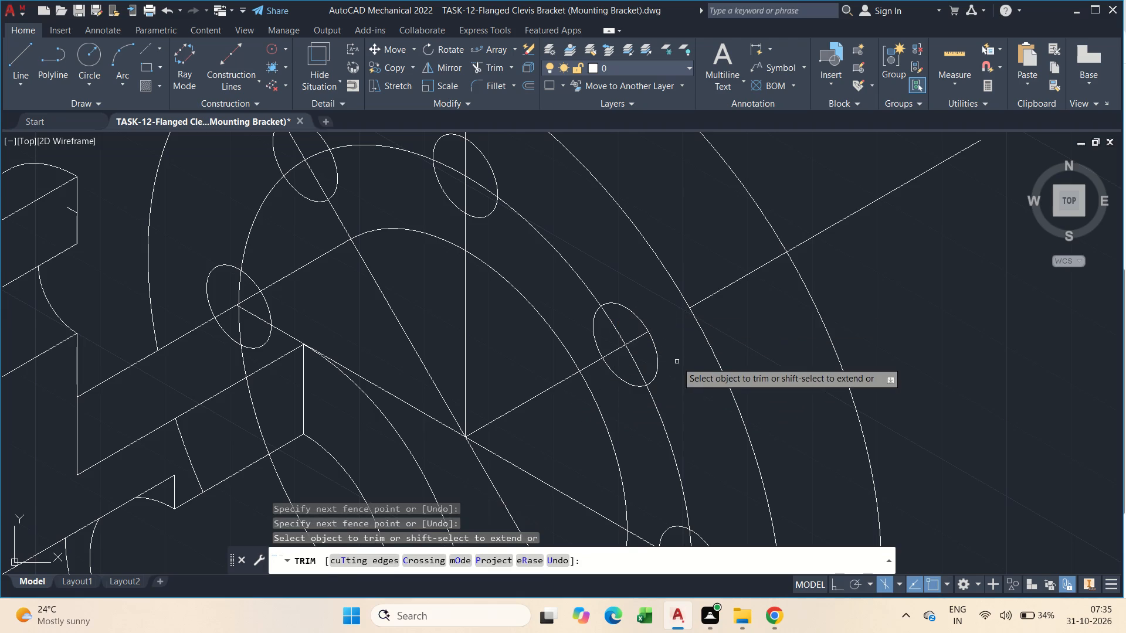
{"action": "middle_click_drag", "start_coordinate": [677, 362], "coordinate": [648, 263]}
{"action": "left_click_drag", "start_coordinate": [673, 339], "coordinate": [676, 379]}
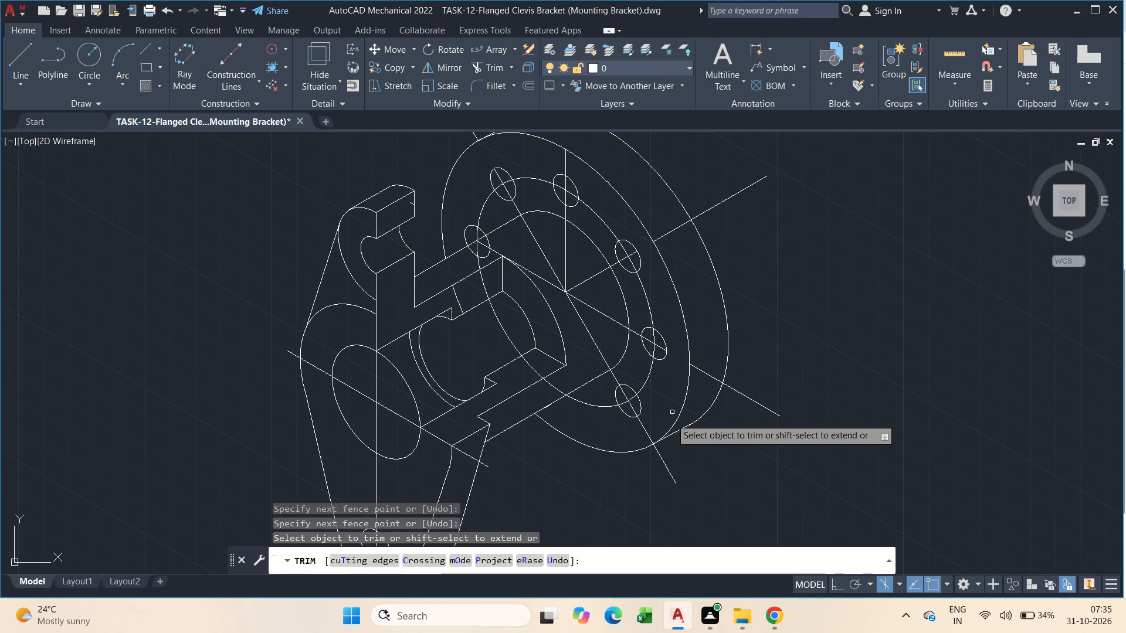
{"action": "left_click_drag", "start_coordinate": [662, 419], "coordinate": [640, 434]}
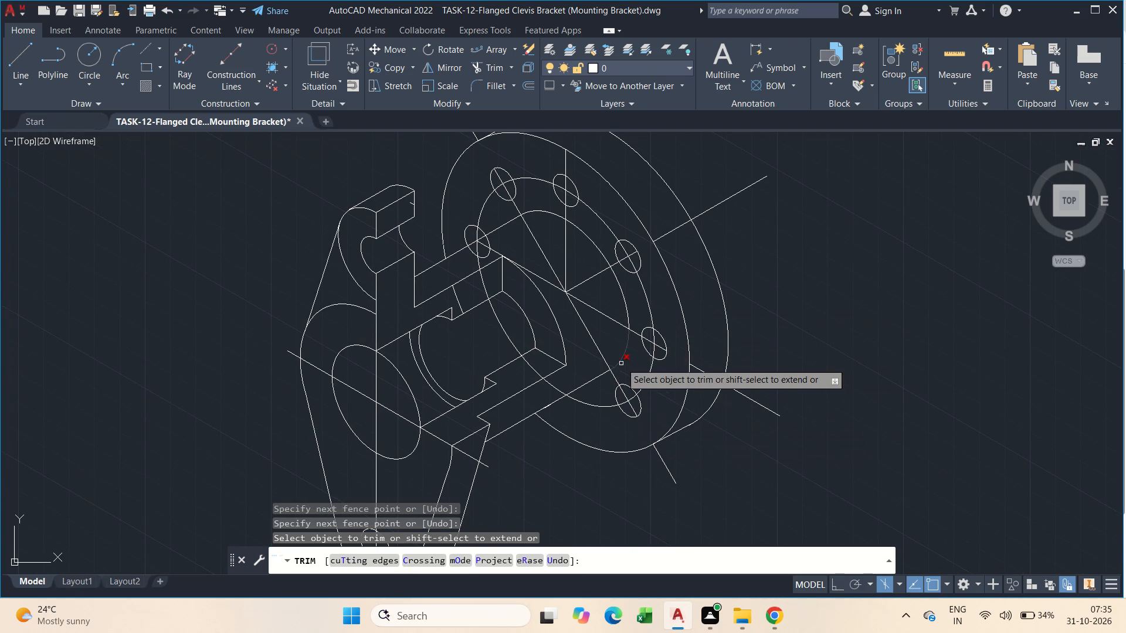
Trim the 60-degree-below line from the flange centre to its hole, and the 30-degree-below line between hub circle and hole.
{"action": "scroll", "coordinate": [620, 365], "scroll_direction": "up", "scroll_amount": 2}
{"action": "left_click_drag", "start_coordinate": [575, 311], "coordinate": [556, 335]}
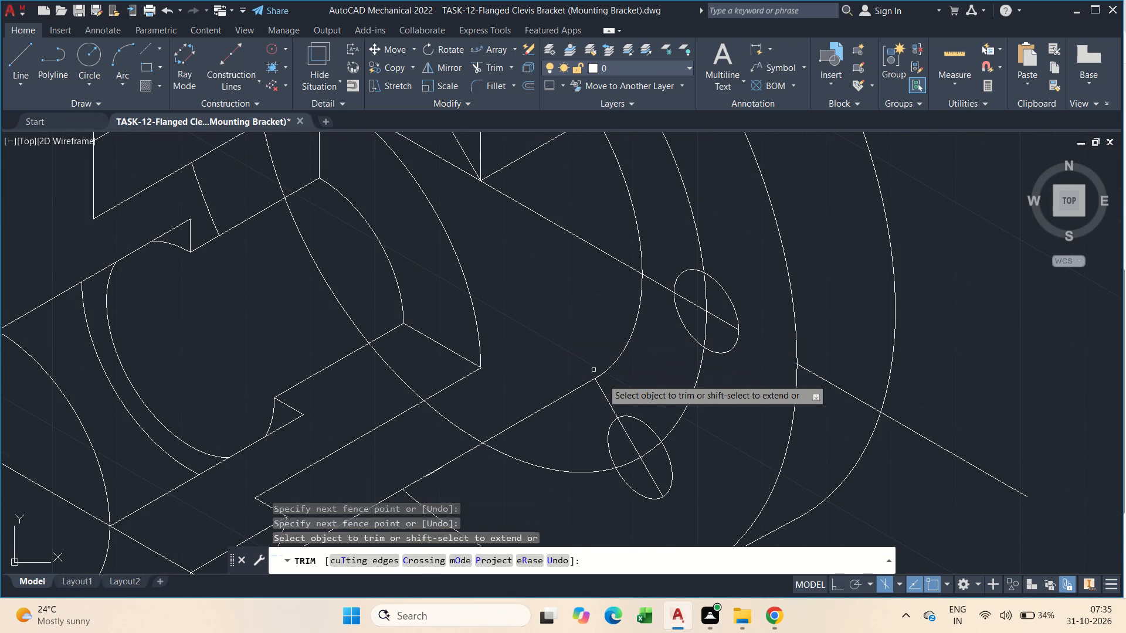
{"action": "left_click_drag", "start_coordinate": [619, 393], "coordinate": [601, 398]}
{"action": "scroll", "coordinate": [606, 385], "scroll_direction": "down", "scroll_amount": 1}
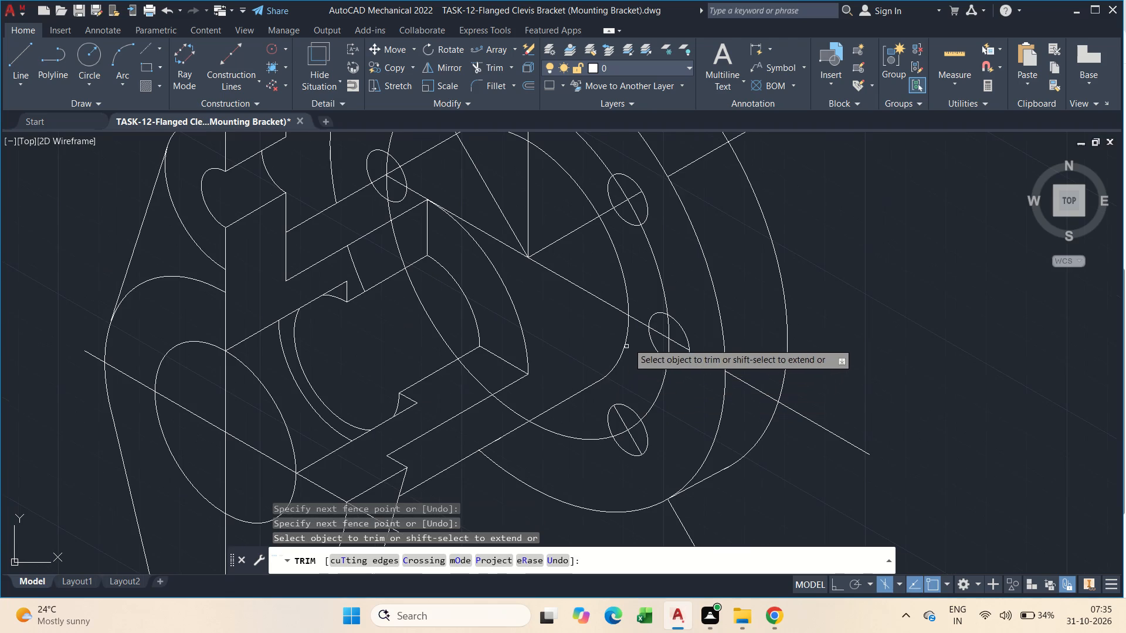
{"action": "left_click_drag", "start_coordinate": [647, 285], "coordinate": [645, 334]}
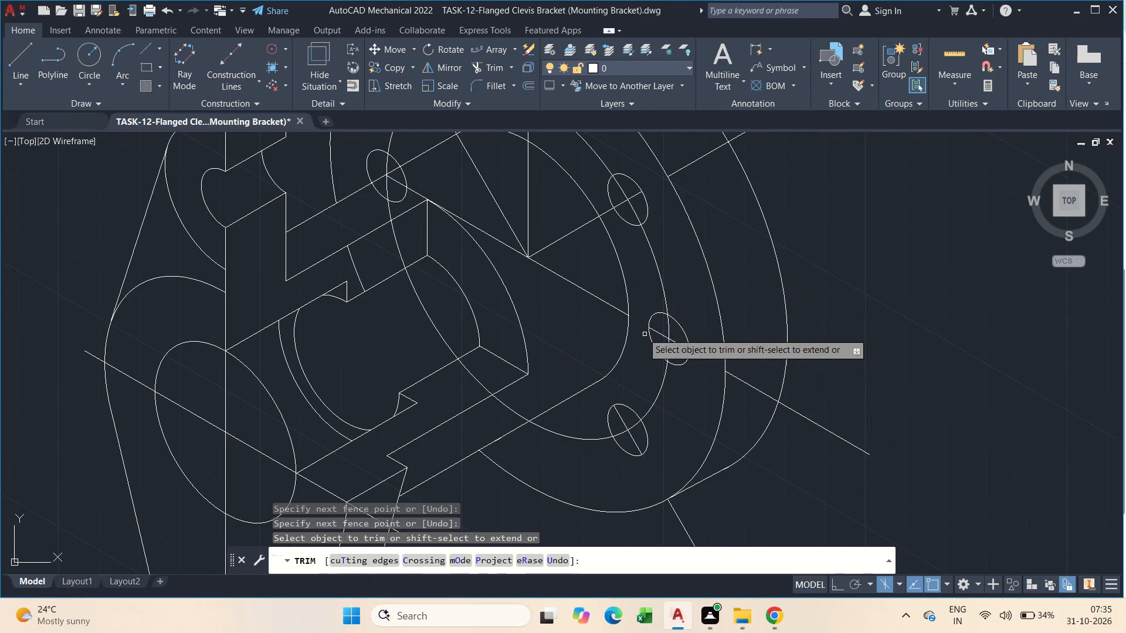
Trim the 30-degree, vertical and 120-degree lines between hub circle and bolt holes, plus the vertical line from hole to rim.
{"action": "middle_click_drag", "start_coordinate": [636, 267], "coordinate": [652, 314]}
{"action": "scroll", "coordinate": [652, 314], "scroll_direction": "down", "scroll_amount": 1}
{"action": "scroll", "coordinate": [630, 290], "scroll_direction": "up", "scroll_amount": 3}
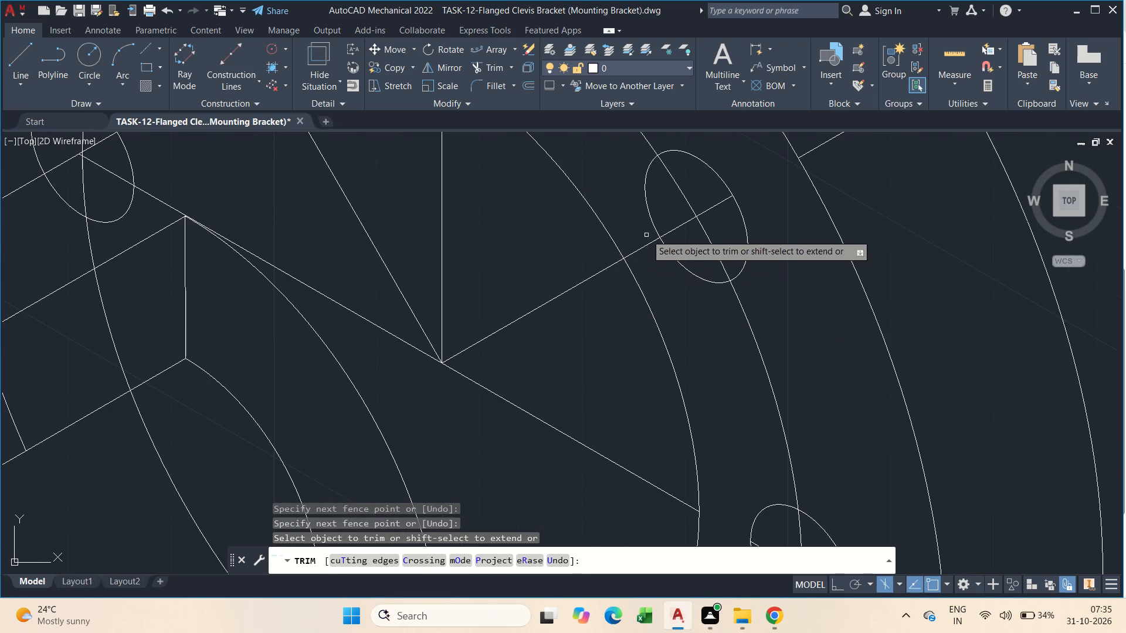
{"action": "left_click_drag", "start_coordinate": [646, 234], "coordinate": [665, 283]}
{"action": "scroll", "coordinate": [665, 283], "scroll_direction": "down", "scroll_amount": 3}
{"action": "scroll", "coordinate": [620, 234], "scroll_direction": "up", "scroll_amount": 2}
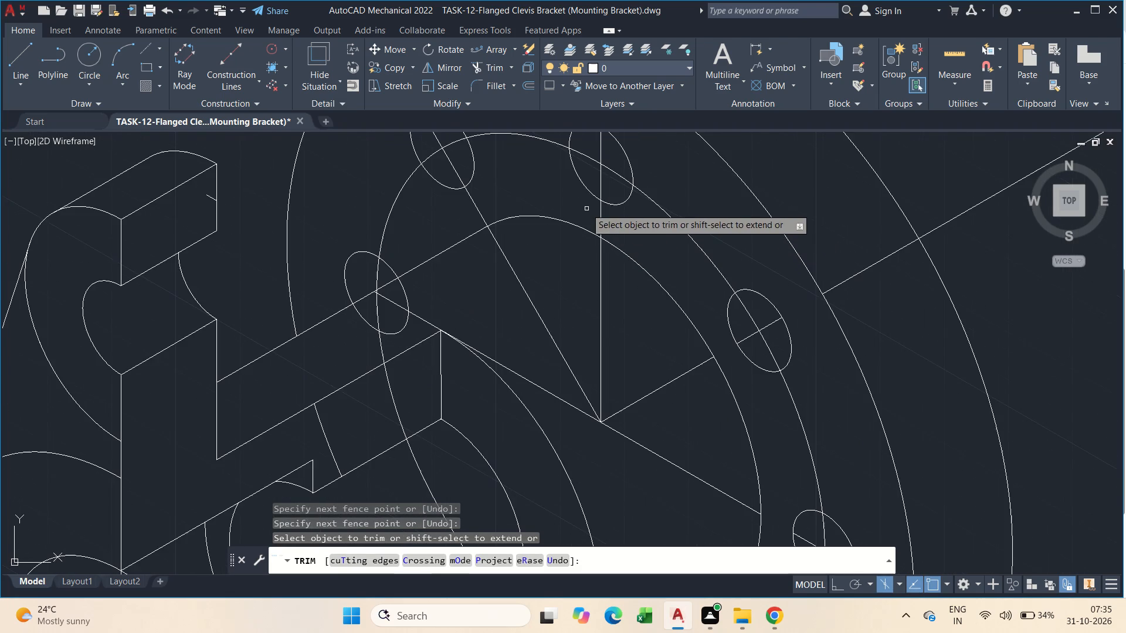
{"action": "left_click_drag", "start_coordinate": [592, 212], "coordinate": [618, 227]}
{"action": "middle_click_drag", "start_coordinate": [491, 184], "coordinate": [583, 276]}
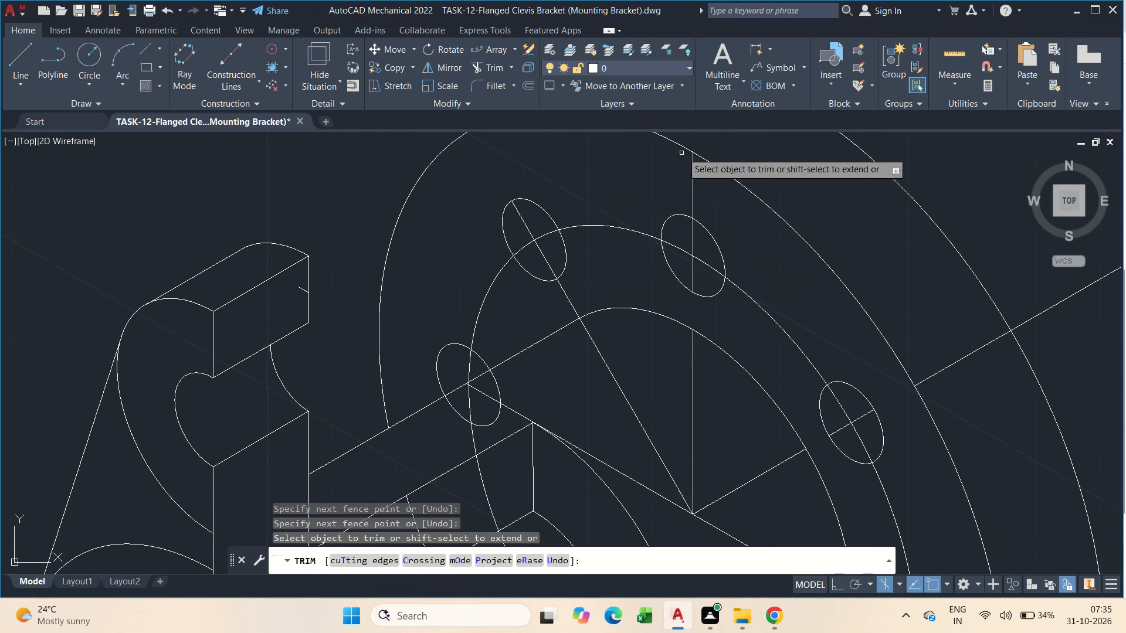
{"action": "left_click_drag", "start_coordinate": [700, 164], "coordinate": [716, 185]}
{"action": "left_click_drag", "start_coordinate": [683, 166], "coordinate": [707, 192]}
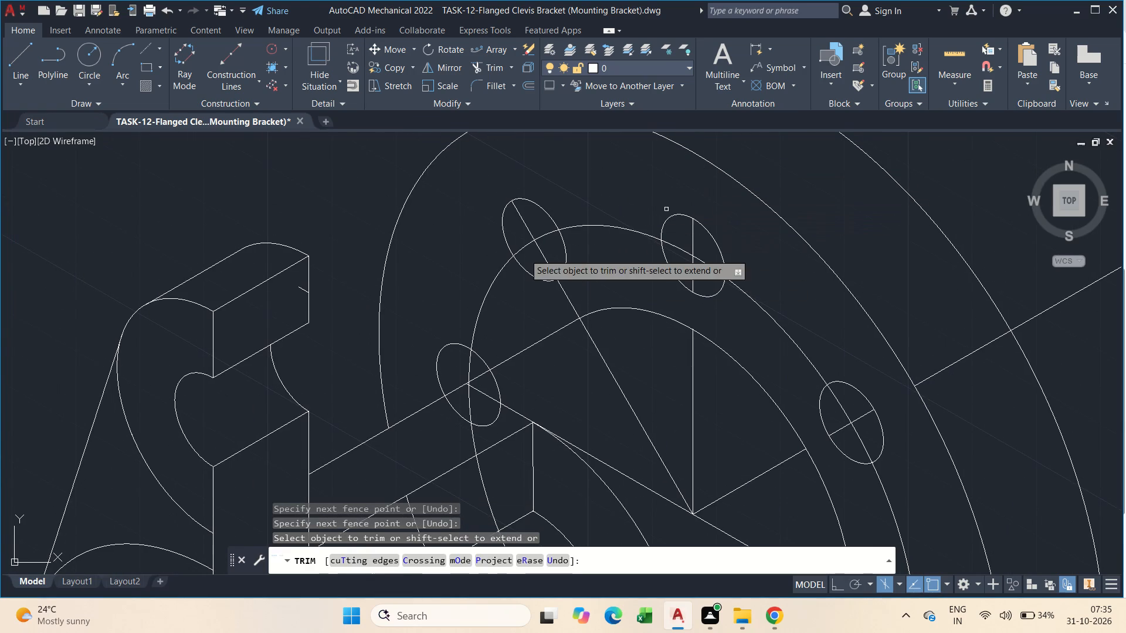
{"action": "scroll", "coordinate": [579, 289], "scroll_direction": "up", "scroll_amount": 1}
{"action": "left_click_drag", "start_coordinate": [570, 294], "coordinate": [545, 305]}
{"action": "scroll", "coordinate": [545, 305], "scroll_direction": "down", "scroll_amount": 2}
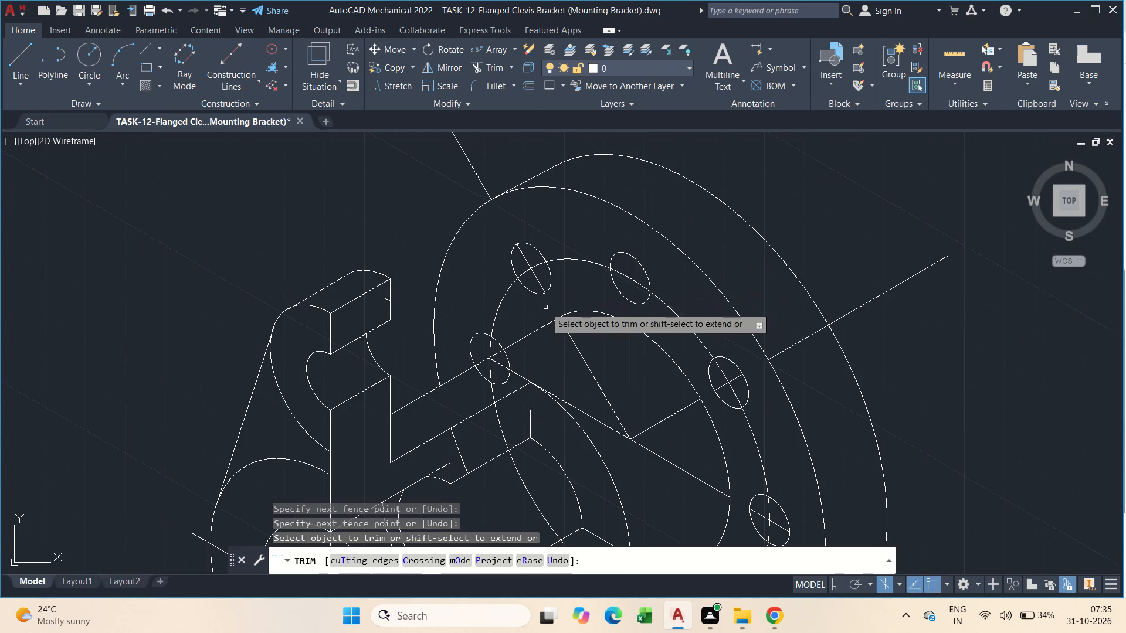
{"action": "scroll", "coordinate": [526, 358], "scroll_direction": "up", "scroll_amount": 1}
{"action": "key", "text": "Escape"}
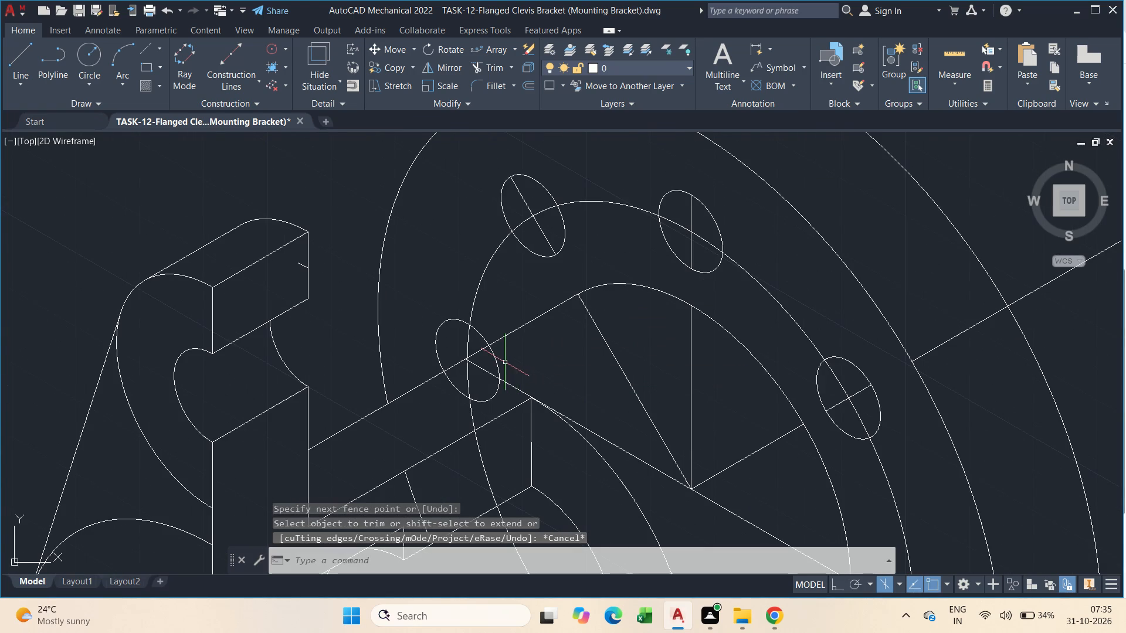
Trim the 150-degree construction line between the flange centre and its bolt hole.
{"action": "type", "text": "tr"}
{"action": "key", "text": "space"}
{"action": "scroll", "coordinate": [513, 376], "scroll_direction": "up", "scroll_amount": 1}
{"action": "left_click_drag", "start_coordinate": [518, 385], "coordinate": [515, 404]}
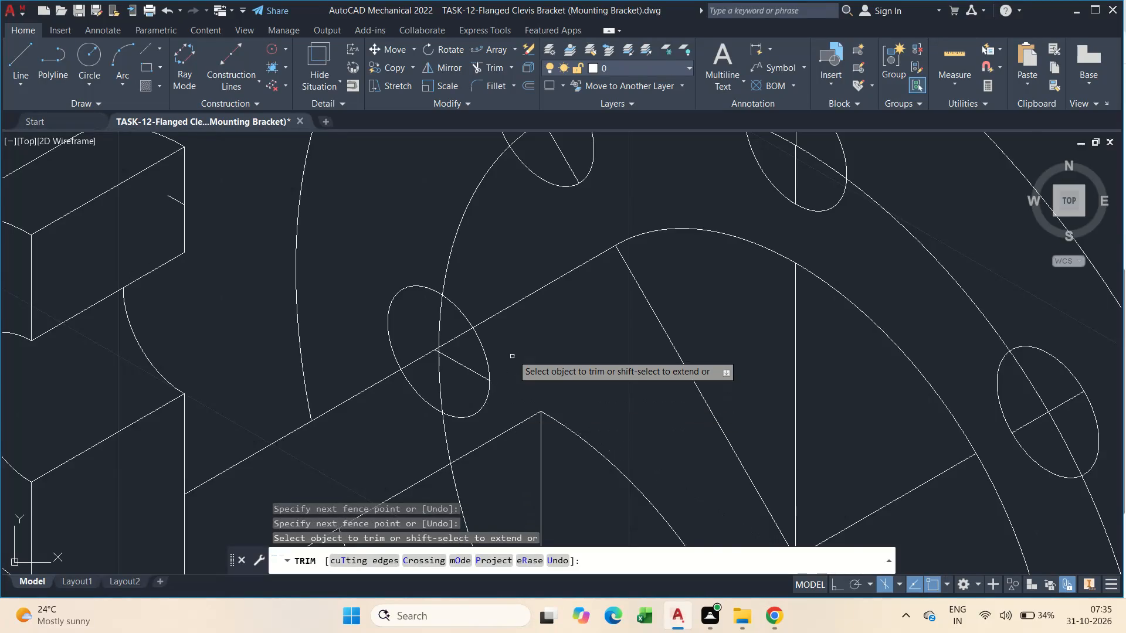
{"action": "scroll", "coordinate": [513, 355], "scroll_direction": "down", "scroll_amount": 1}
{"action": "key", "text": "Escape"}
Stretch the 150-degree centre mark's inner endpoint outward past its bolt hole, and trim the overhang at the hole's edge.
{"action": "scroll", "coordinate": [513, 355], "scroll_direction": "down", "scroll_amount": 1}
{"action": "scroll", "coordinate": [497, 363], "scroll_direction": "up", "scroll_amount": 1}
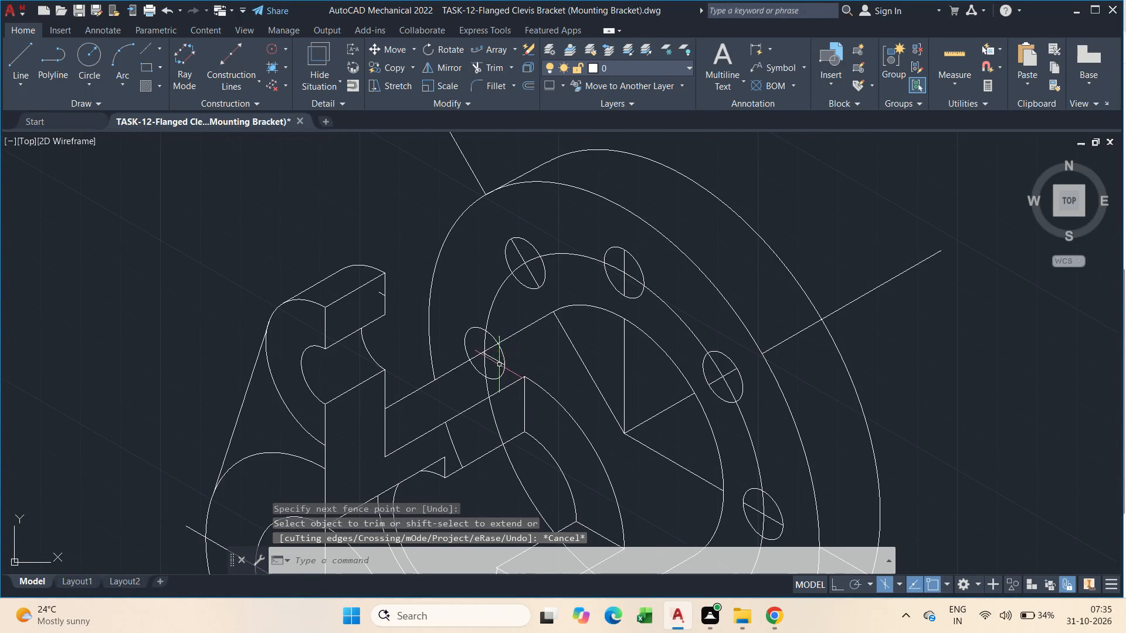
{"action": "scroll", "coordinate": [497, 363], "scroll_direction": "up", "scroll_amount": 1}
{"action": "left_click", "coordinate": [497, 363]}
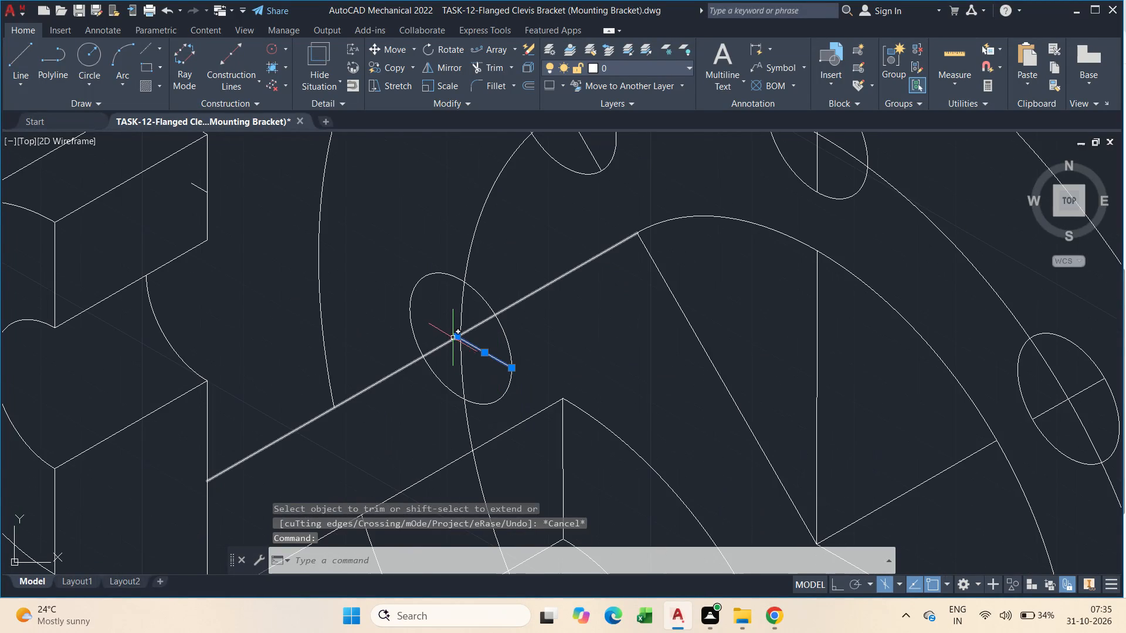
{"action": "left_click", "coordinate": [454, 337]}
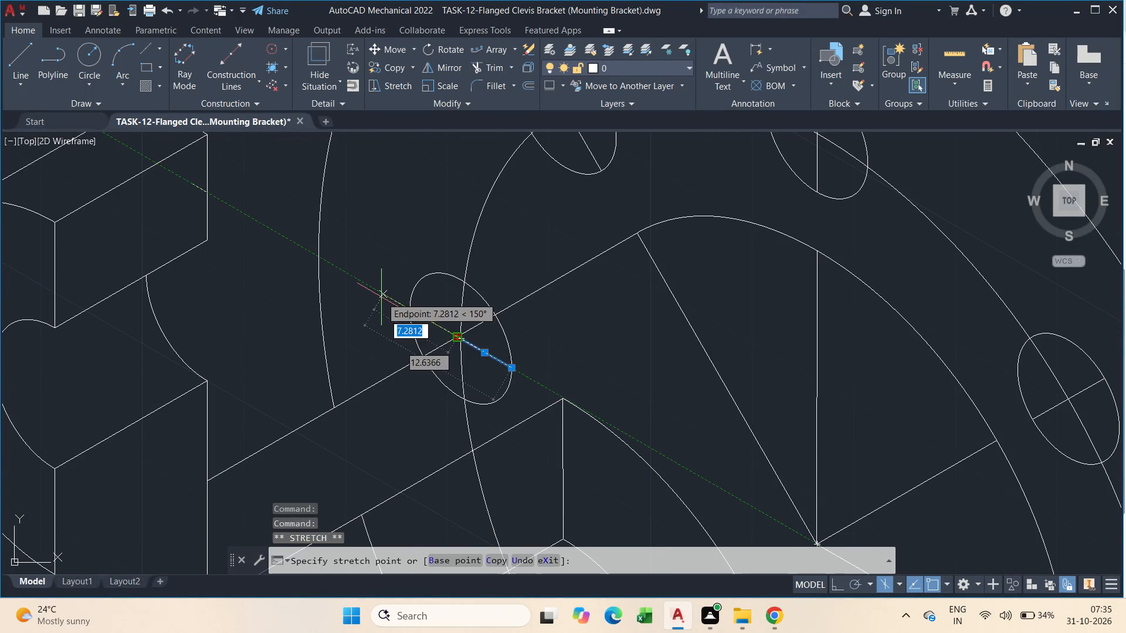
{"action": "left_click", "coordinate": [381, 297]}
{"action": "key", "text": "Escape"}
{"action": "type", "text": "tr"}
{"action": "key", "text": "space"}
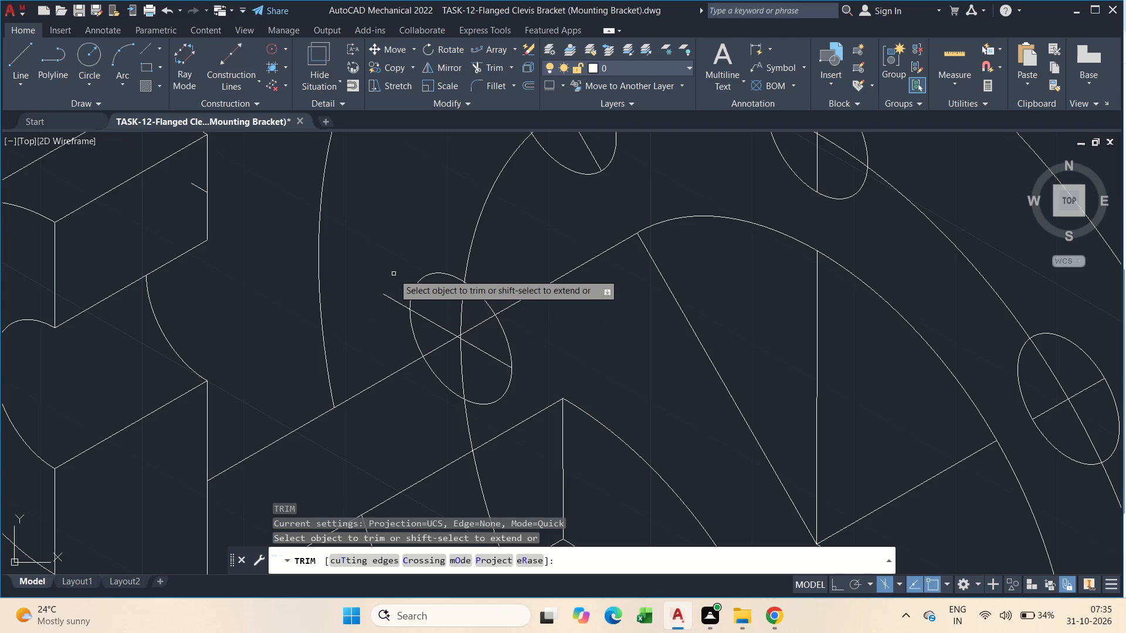
{"action": "left_click", "coordinate": [394, 269]}
{"action": "left_click_drag", "start_coordinate": [394, 270], "coordinate": [394, 328]}
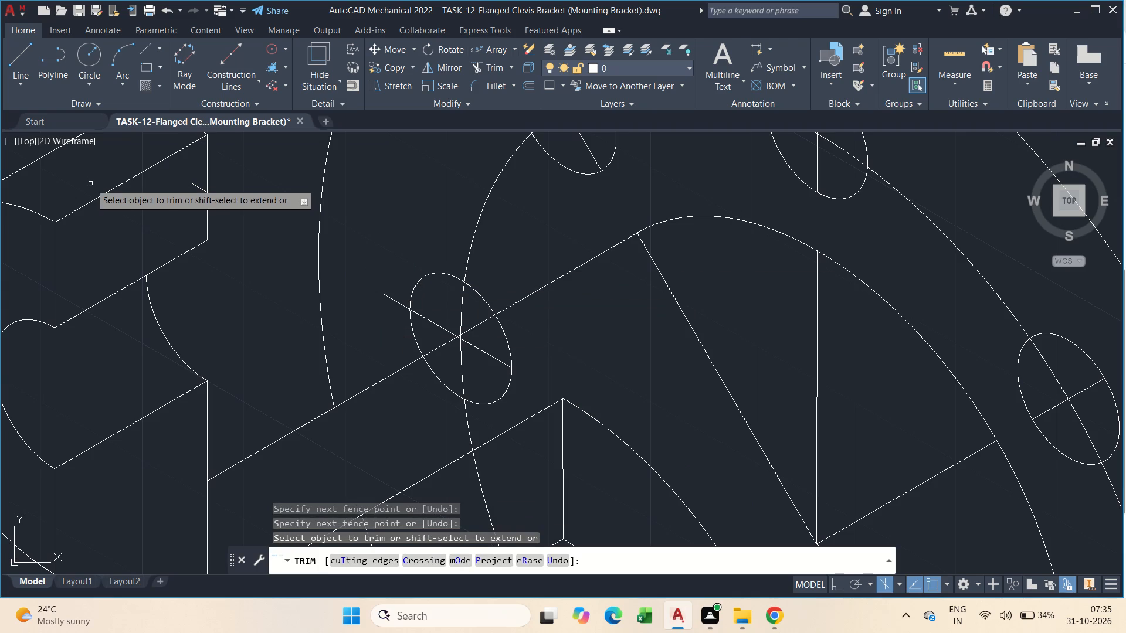
{"action": "left_click_drag", "start_coordinate": [386, 291], "coordinate": [386, 292]}
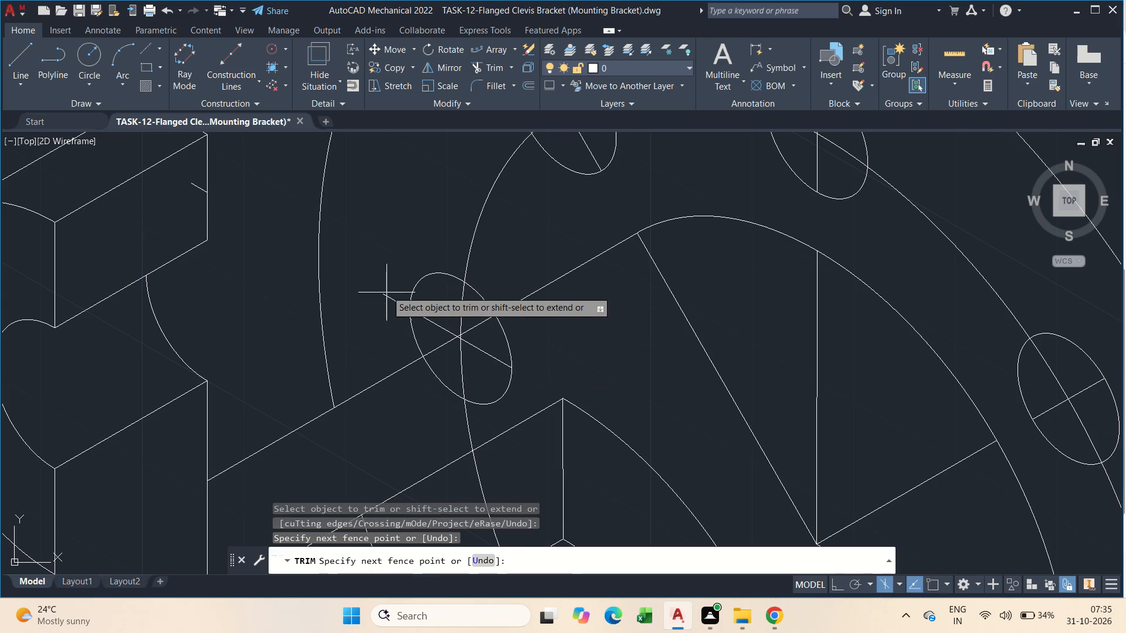
{"action": "left_click_drag", "start_coordinate": [386, 292], "coordinate": [387, 314]}
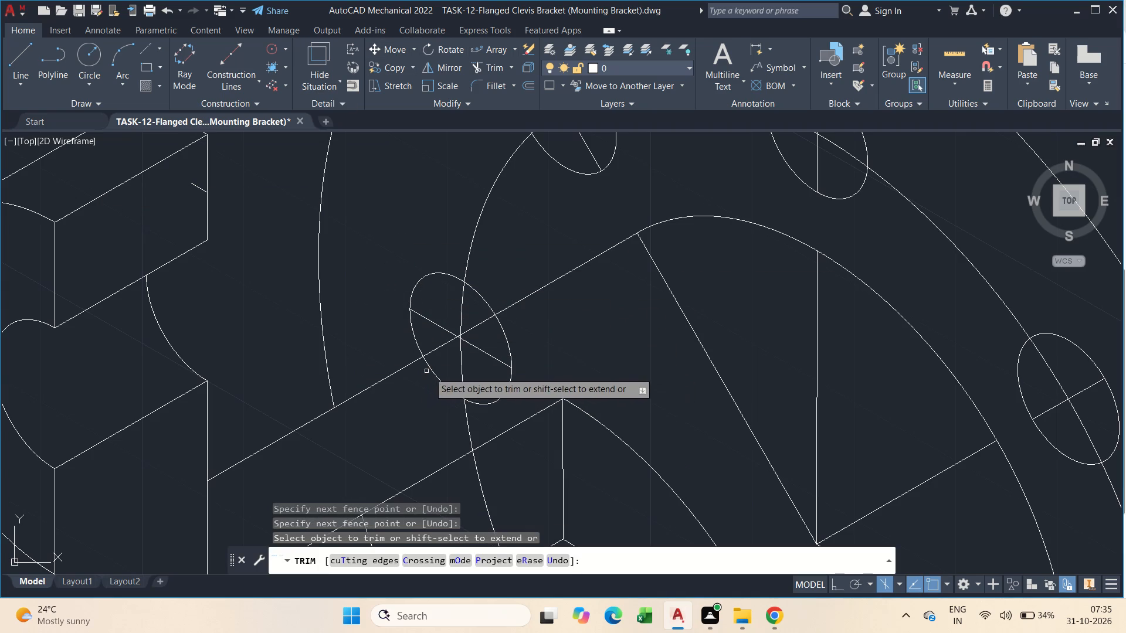
Trim the parts of the 150-degree bolt hole and its centre mark that fall inside the hub's upper edge.
{"action": "left_click_drag", "start_coordinate": [441, 376], "coordinate": [436, 404]}
{"action": "left_click_drag", "start_coordinate": [490, 383], "coordinate": [509, 404]}
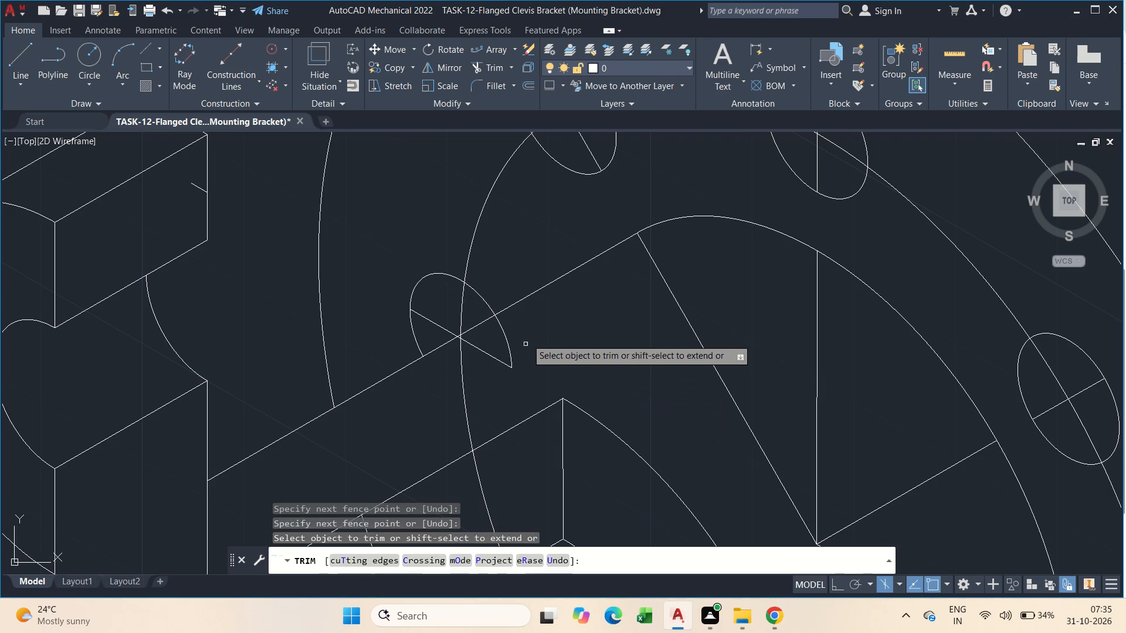
{"action": "left_click_drag", "start_coordinate": [518, 333], "coordinate": [481, 367]}
{"action": "middle_click_drag", "start_coordinate": [498, 357], "coordinate": [521, 403]}
{"action": "scroll", "coordinate": [521, 403], "scroll_direction": "down", "scroll_amount": 2}
{"action": "key", "text": "Escape"}
{"action": "middle_click", "coordinate": [611, 360]}
{"action": "middle_click", "coordinate": [630, 382]}
{"action": "scroll", "coordinate": [630, 382], "scroll_direction": "down", "scroll_amount": 2}
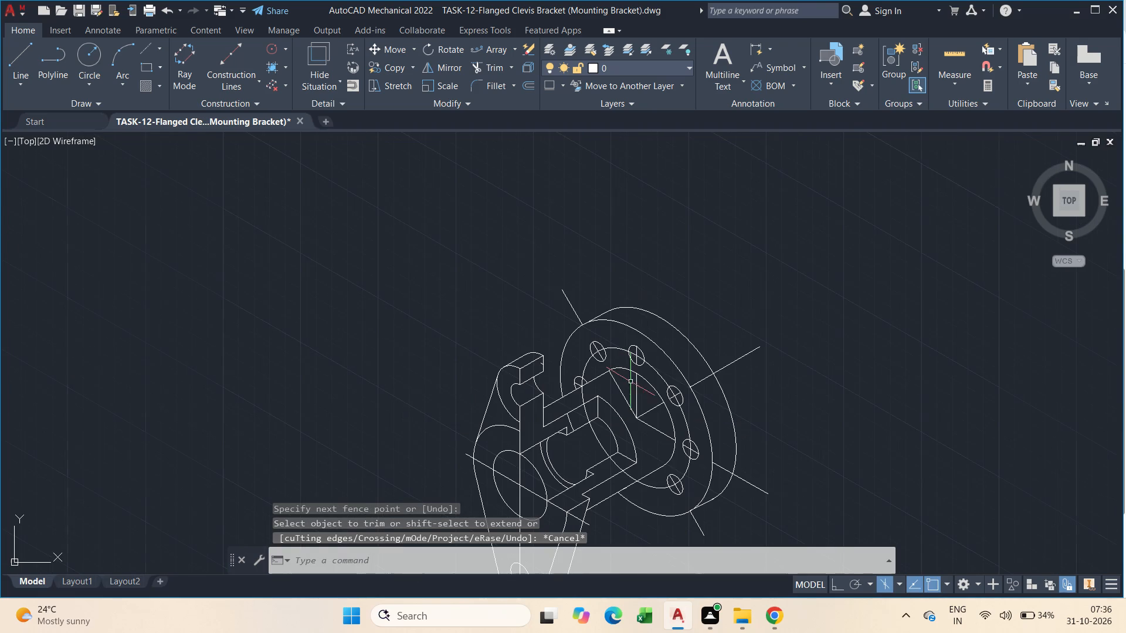
Erase the leftover radial line stubs outside the flange rim at 30 and 60 degrees below horizontal.
{"action": "scroll", "coordinate": [741, 502], "scroll_direction": "up", "scroll_amount": 2}
{"action": "middle_click_drag", "start_coordinate": [733, 496], "coordinate": [687, 335]}
{"action": "left_click_drag", "start_coordinate": [756, 386], "coordinate": [750, 329]}
{"action": "left_click", "coordinate": [737, 281]}
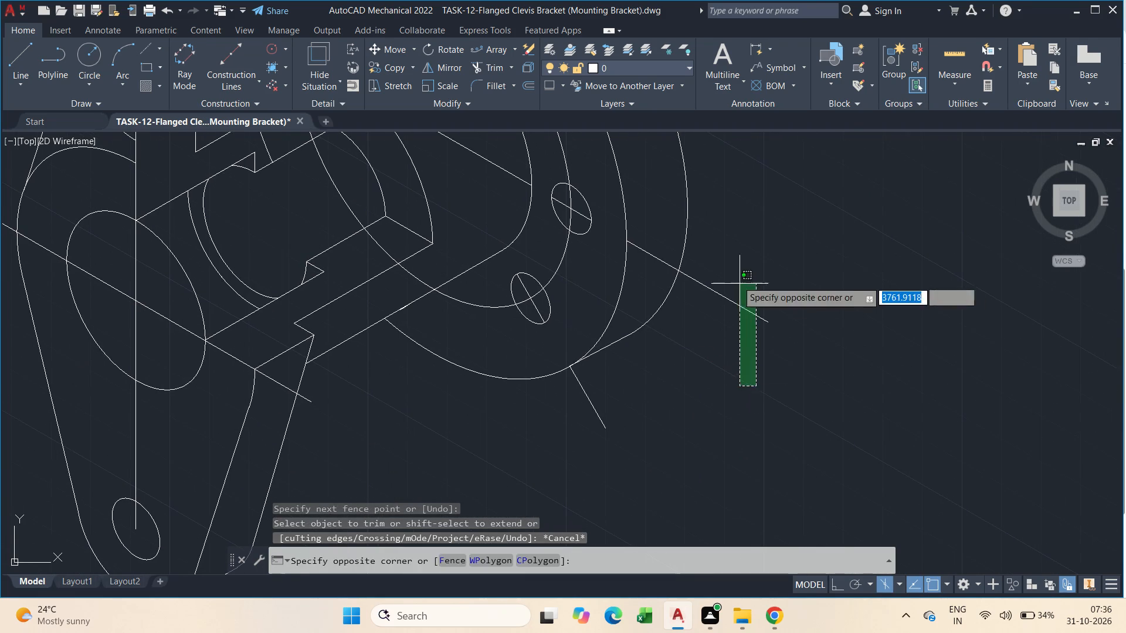
{"action": "key", "text": "Delete"}
{"action": "left_click_drag", "start_coordinate": [652, 421], "coordinate": [597, 410]}
{"action": "left_click_drag", "start_coordinate": [539, 402], "coordinate": [548, 402]}
{"action": "key", "text": "Delete"}
{"action": "scroll", "coordinate": [567, 399], "scroll_direction": "down", "scroll_amount": 3}
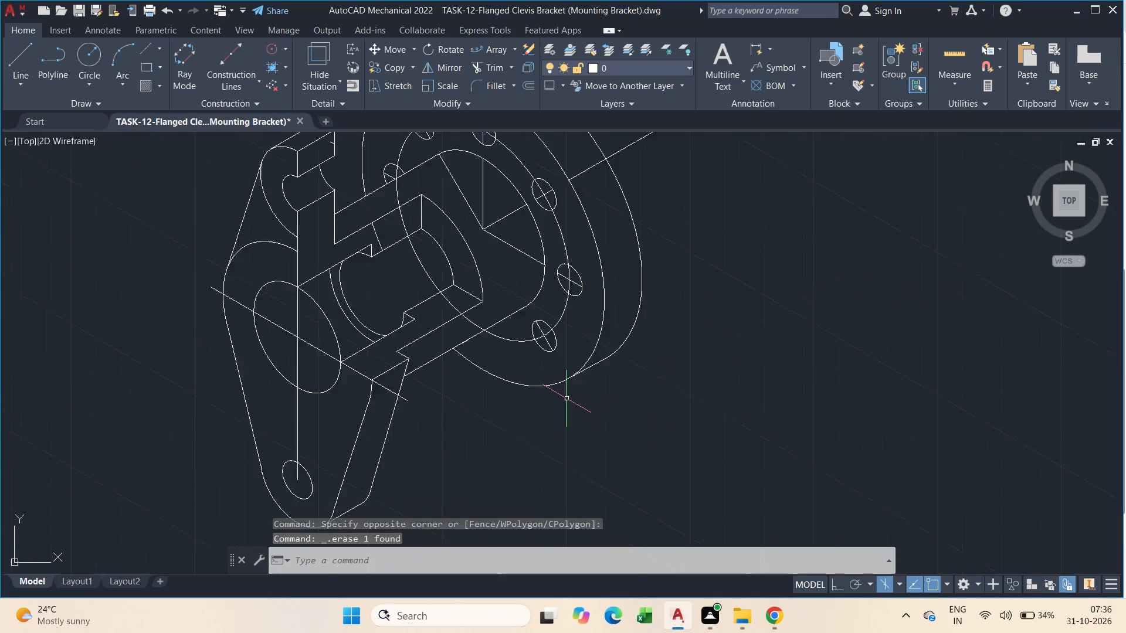
Erase the leftover radial line stubs outside the flange rim at 30 degrees above horizontal and 120 degrees.
{"action": "scroll", "coordinate": [612, 302], "scroll_direction": "up", "scroll_amount": 3}
{"action": "left_click", "coordinate": [610, 300]}
{"action": "left_click", "coordinate": [538, 246]}
{"action": "key", "text": "Delete"}
{"action": "middle_click_drag", "start_coordinate": [568, 302], "coordinate": [630, 430]}
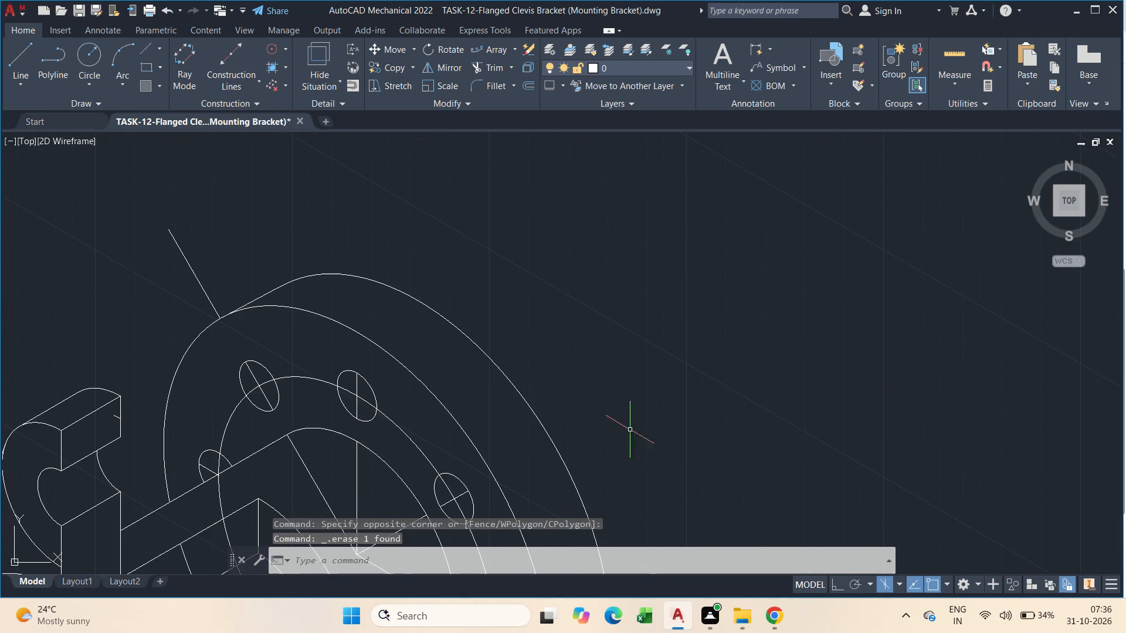
{"action": "left_click_drag", "start_coordinate": [212, 247], "coordinate": [188, 245]}
{"action": "left_click_drag", "start_coordinate": [174, 246], "coordinate": [171, 251]}
{"action": "key", "text": "Delete"}
Erase the four radial construction lines meeting at the flange centre inside the hub circle.
{"action": "scroll", "coordinate": [442, 385], "scroll_direction": "down", "scroll_amount": 2}
{"action": "middle_click_drag", "start_coordinate": [470, 420], "coordinate": [669, 369]}
{"action": "scroll", "coordinate": [624, 417], "scroll_direction": "up", "scroll_amount": 1}
{"action": "middle_click_drag", "start_coordinate": [642, 342], "coordinate": [737, 294]}
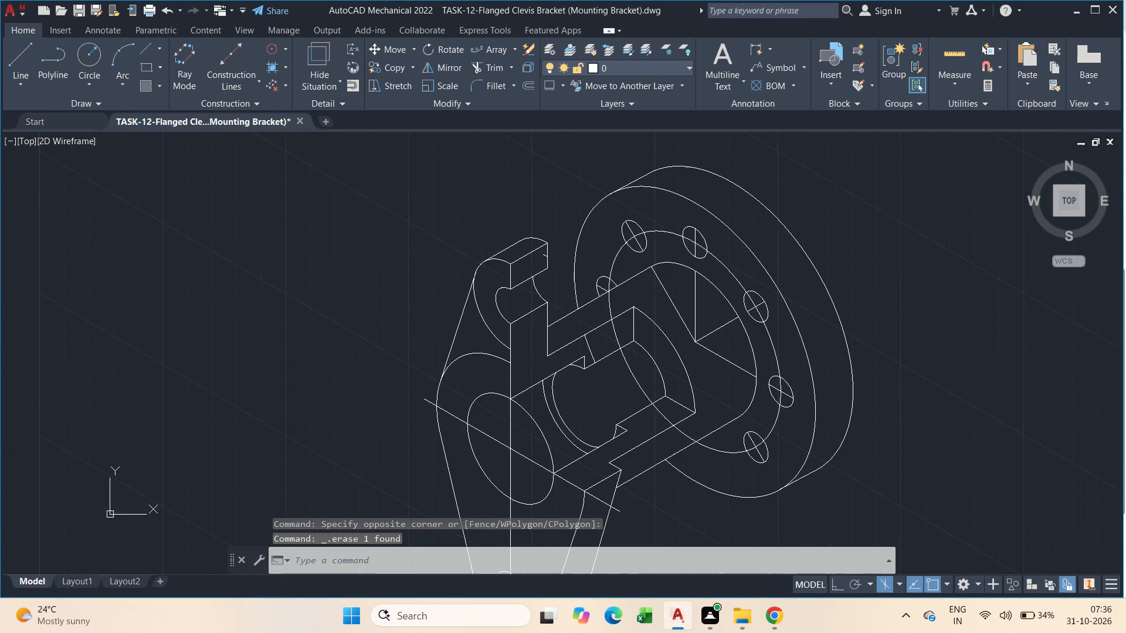
{"action": "scroll", "coordinate": [710, 349], "scroll_direction": "up", "scroll_amount": 1}
{"action": "left_click", "coordinate": [711, 376]}
{"action": "left_click", "coordinate": [672, 311]}
{"action": "key", "text": "Delete"}
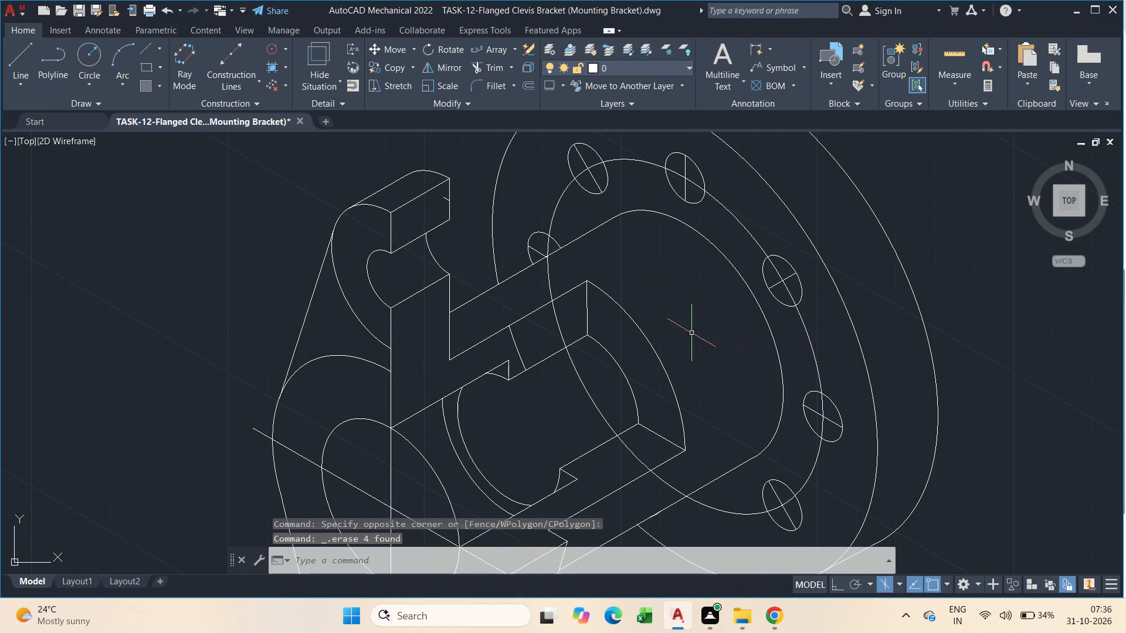
{"action": "middle_click_drag", "start_coordinate": [698, 348], "coordinate": [701, 448]}
{"action": "scroll", "coordinate": [701, 448], "scroll_direction": "down", "scroll_amount": 1}
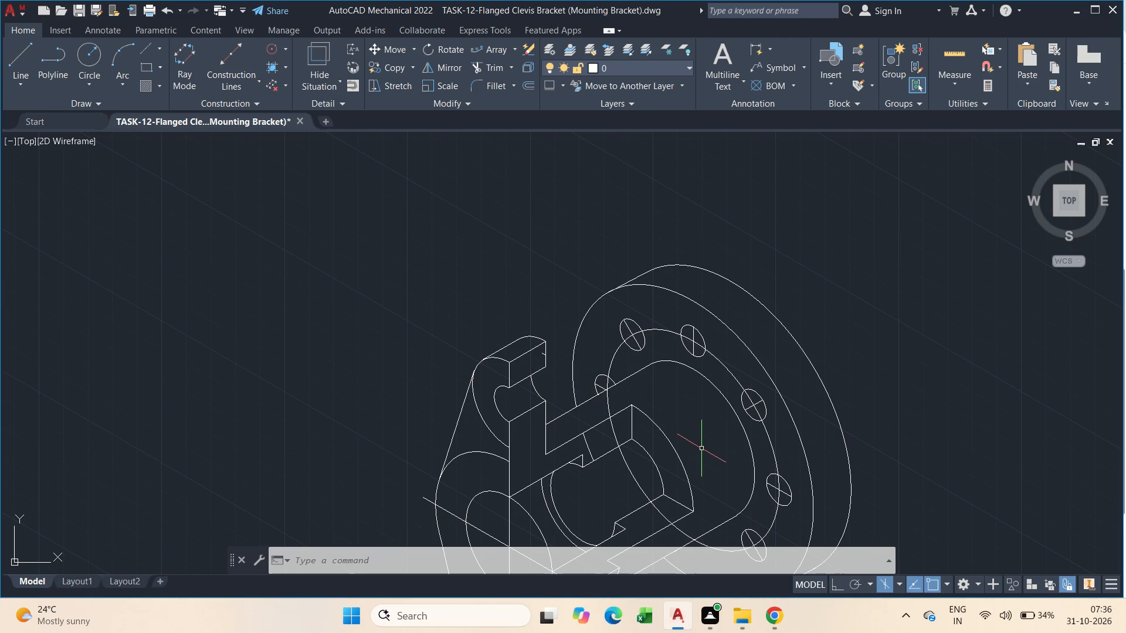
Draw a vertical construction line with Ortho on from the flange centre down past the flange's lower rim.
{"action": "middle_click_drag", "start_coordinate": [727, 389], "coordinate": [752, 277]}
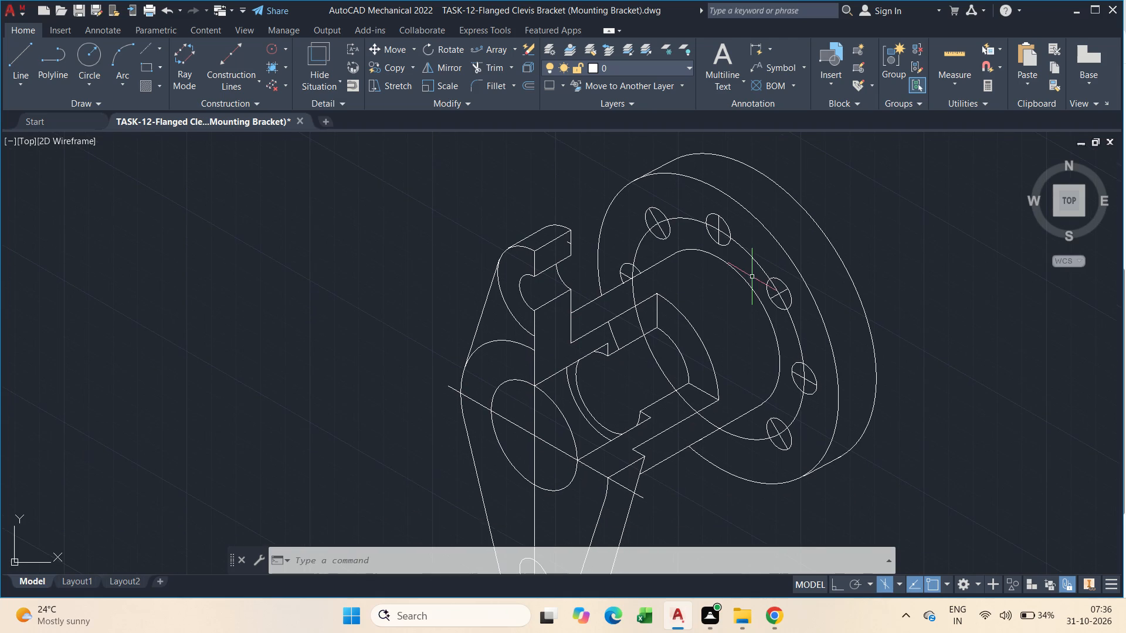
{"action": "key", "text": "Escape"}
{"action": "type", "text": "l"}
{"action": "key", "text": "space"}
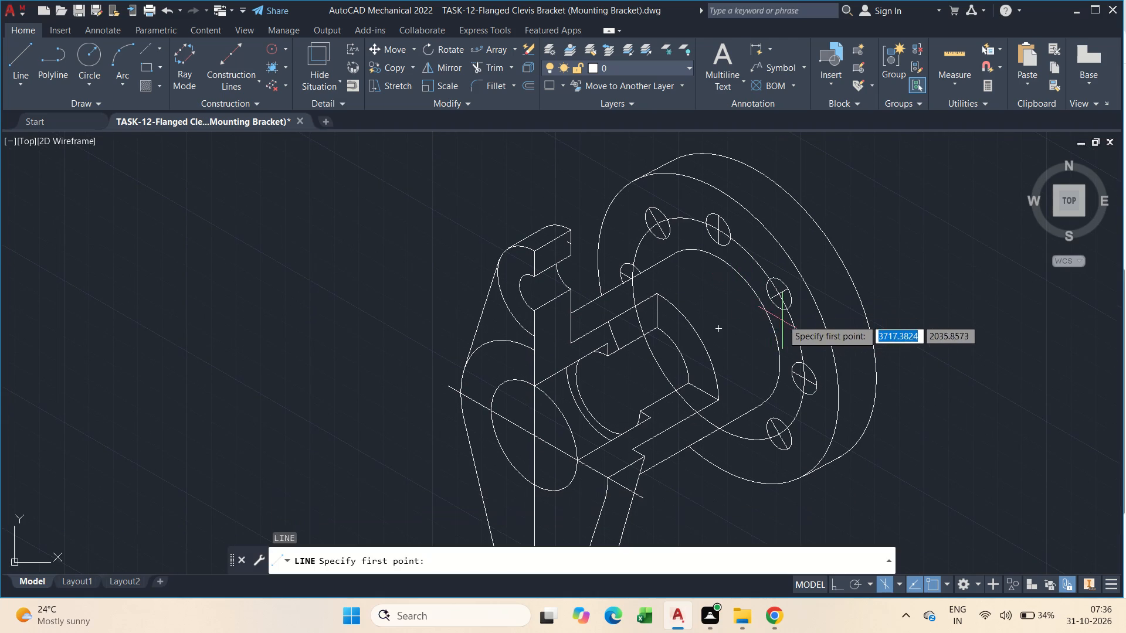
{"action": "left_click_drag", "start_coordinate": [717, 328], "coordinate": [718, 357]}
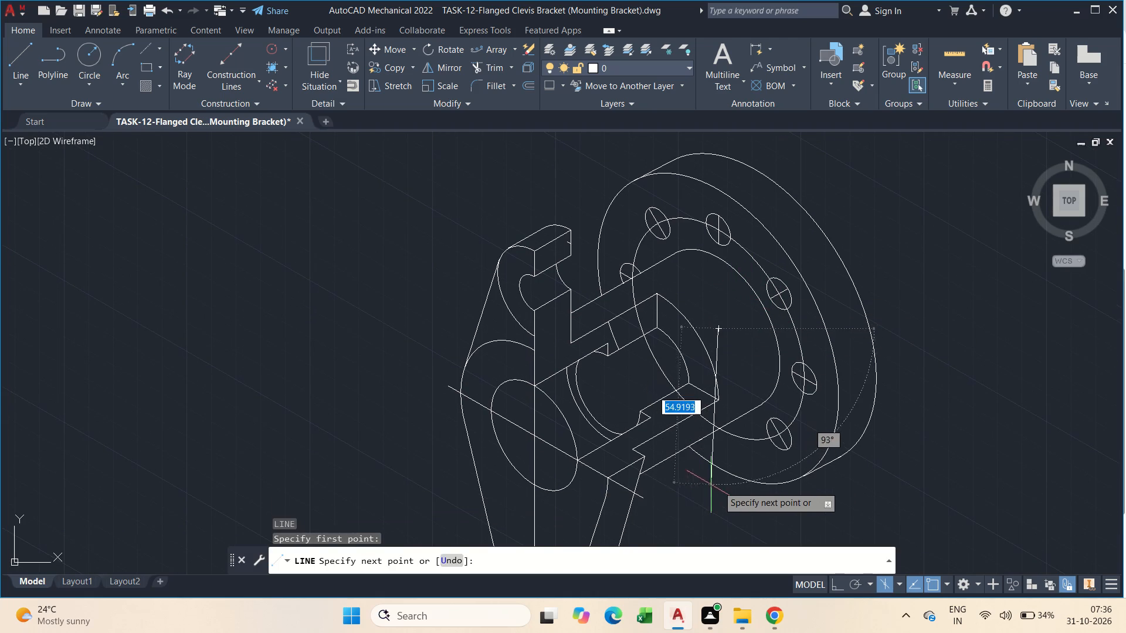
{"action": "key", "text": "F8"}
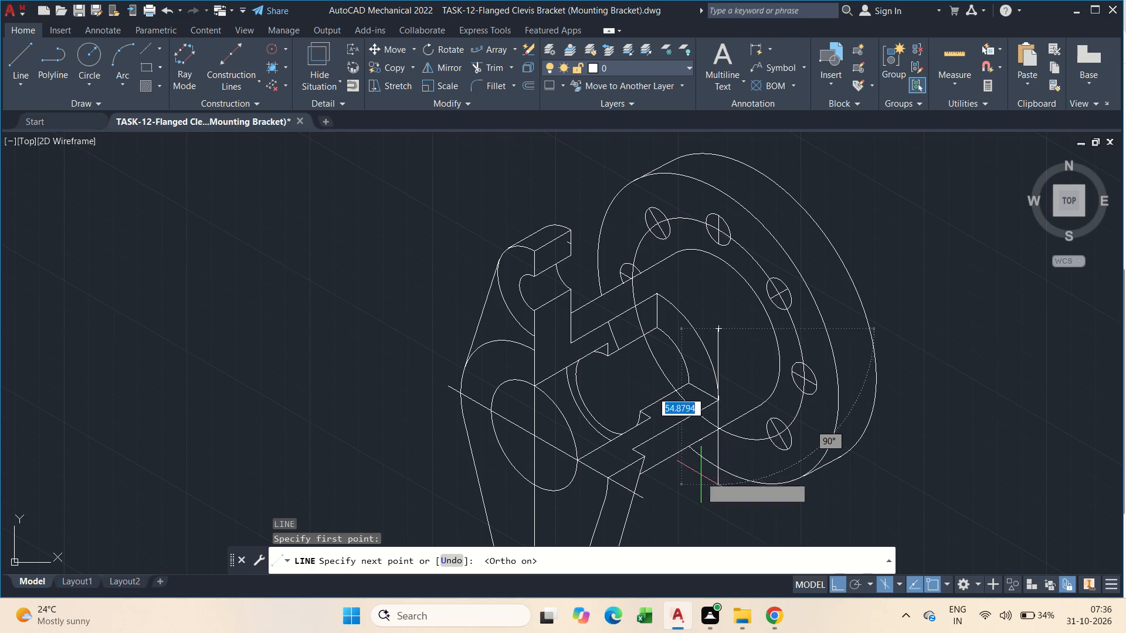
{"action": "left_click", "coordinate": [715, 516]}
{"action": "key", "text": "Escape"}
{"action": "middle_click_drag", "start_coordinate": [701, 469], "coordinate": [659, 264]}
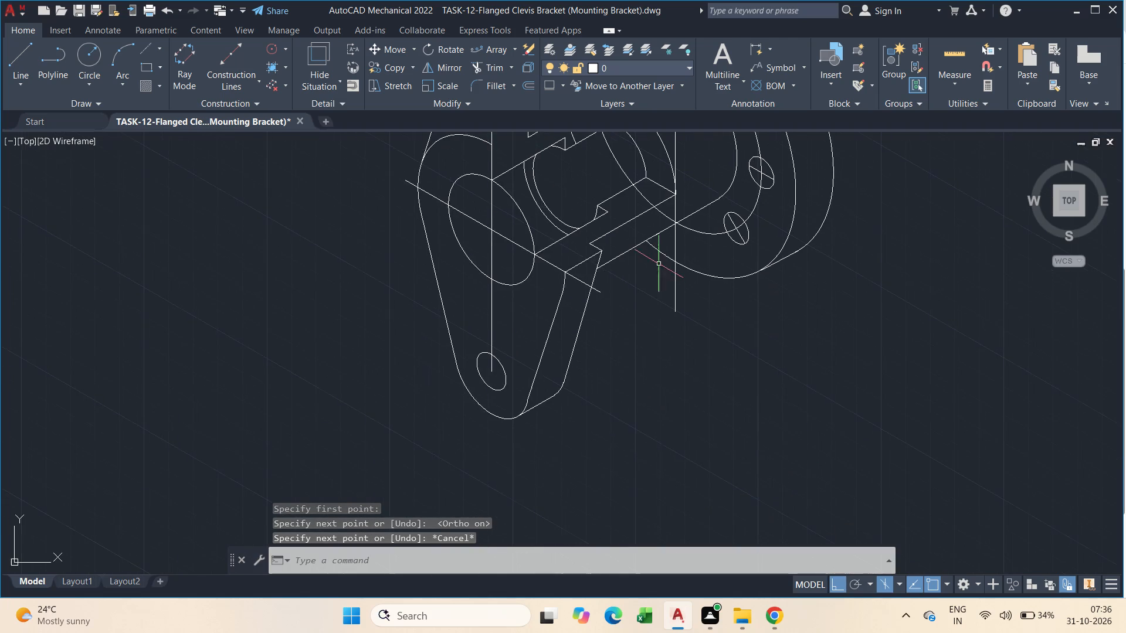
Copy the 60-degree-below bolt hole from its centre to where the vertical line crosses the lower bolt circle.
{"action": "scroll", "coordinate": [668, 258], "scroll_direction": "up", "scroll_amount": 2}
{"action": "middle_click_drag", "start_coordinate": [680, 254], "coordinate": [712, 411]}
{"action": "scroll", "coordinate": [900, 366], "scroll_direction": "up", "scroll_amount": 2}
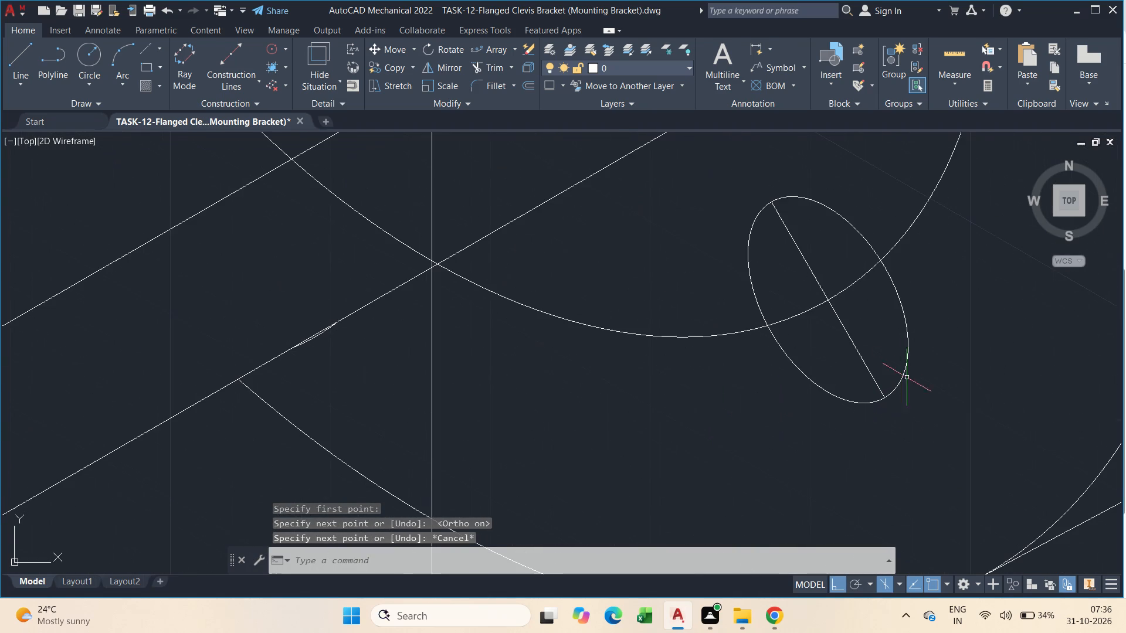
{"action": "left_click_drag", "start_coordinate": [910, 384], "coordinate": [898, 376]}
{"action": "left_click", "coordinate": [892, 365]}
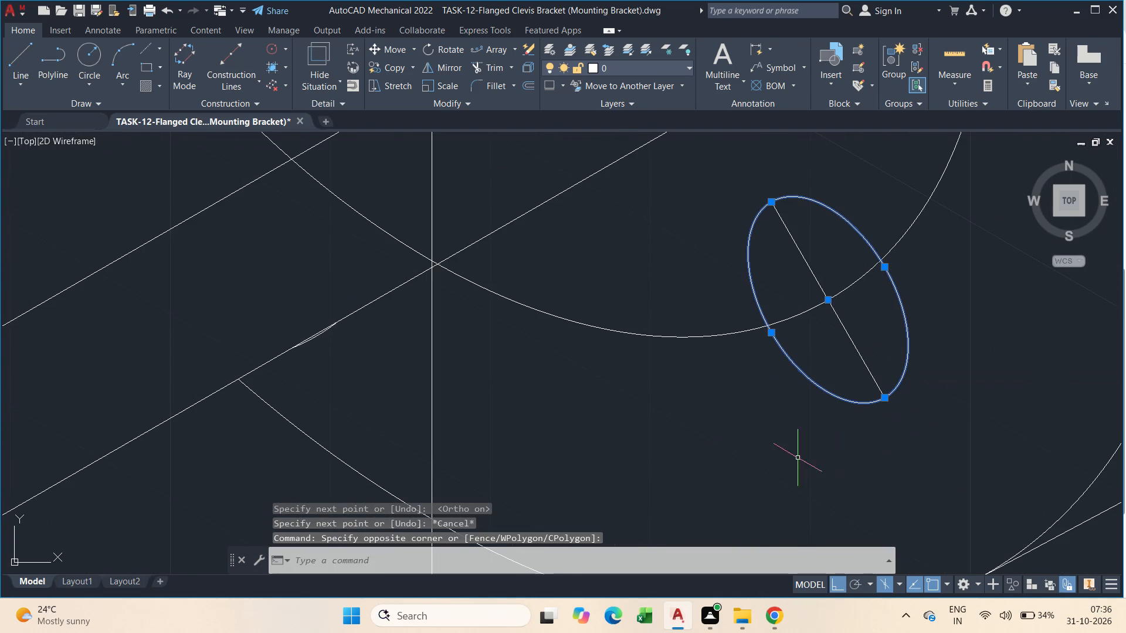
{"action": "key", "text": "c"}
{"action": "left_click", "coordinate": [875, 379]}
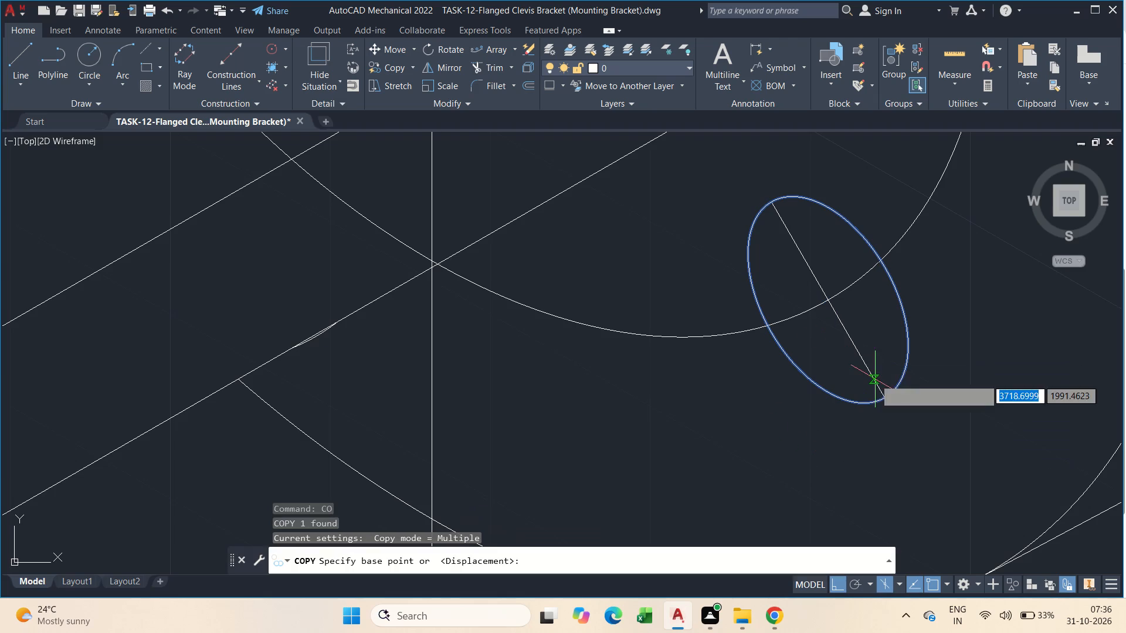
{"action": "left_click", "coordinate": [827, 300]}
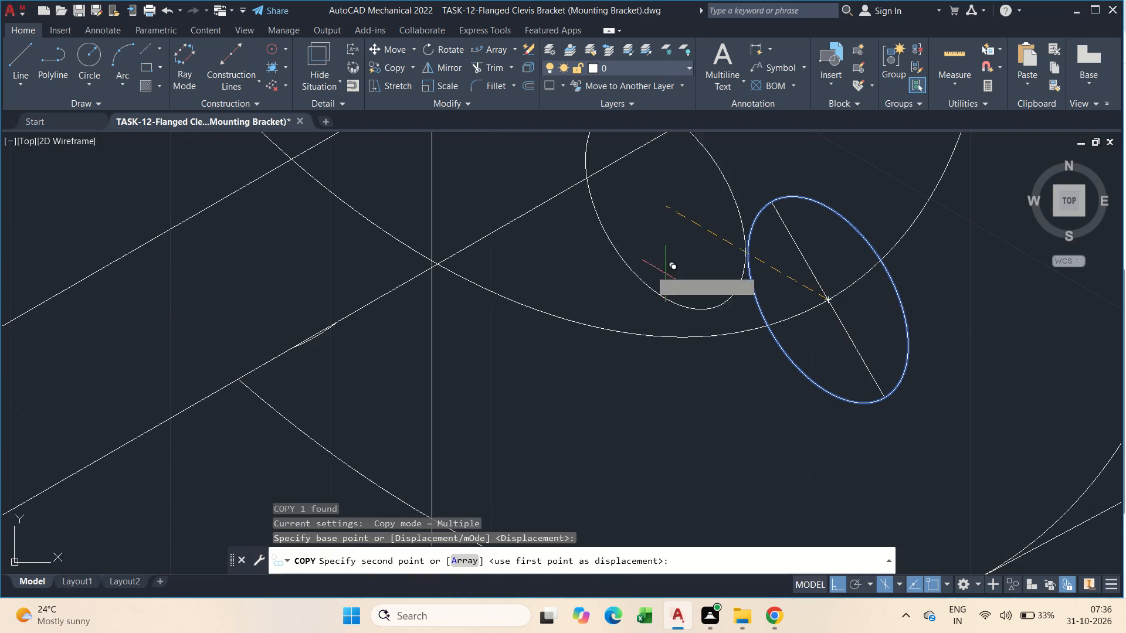
{"action": "scroll", "coordinate": [462, 272], "scroll_direction": "up", "scroll_amount": 3}
{"action": "left_click", "coordinate": [382, 235]}
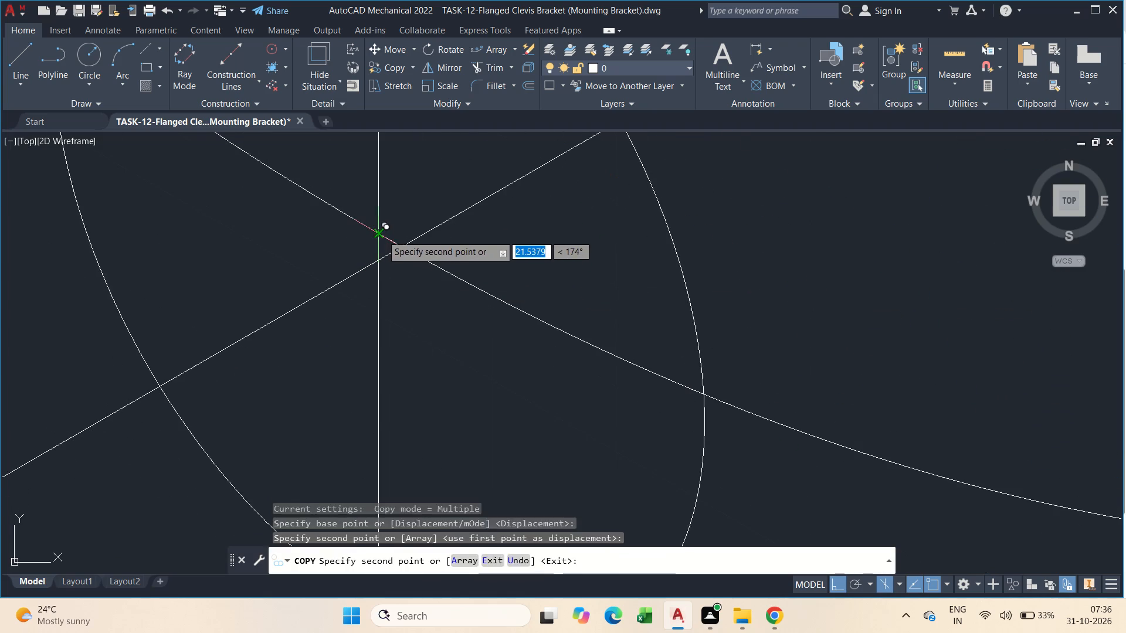
{"action": "key", "text": "Escape"}
Trim the copied bottom bolt hole's arcs lying above the hub's lower edge.
{"action": "scroll", "coordinate": [480, 243], "scroll_direction": "down", "scroll_amount": 3}
{"action": "middle_click_drag", "start_coordinate": [483, 246], "coordinate": [557, 319]}
{"action": "type", "text": "tr"}
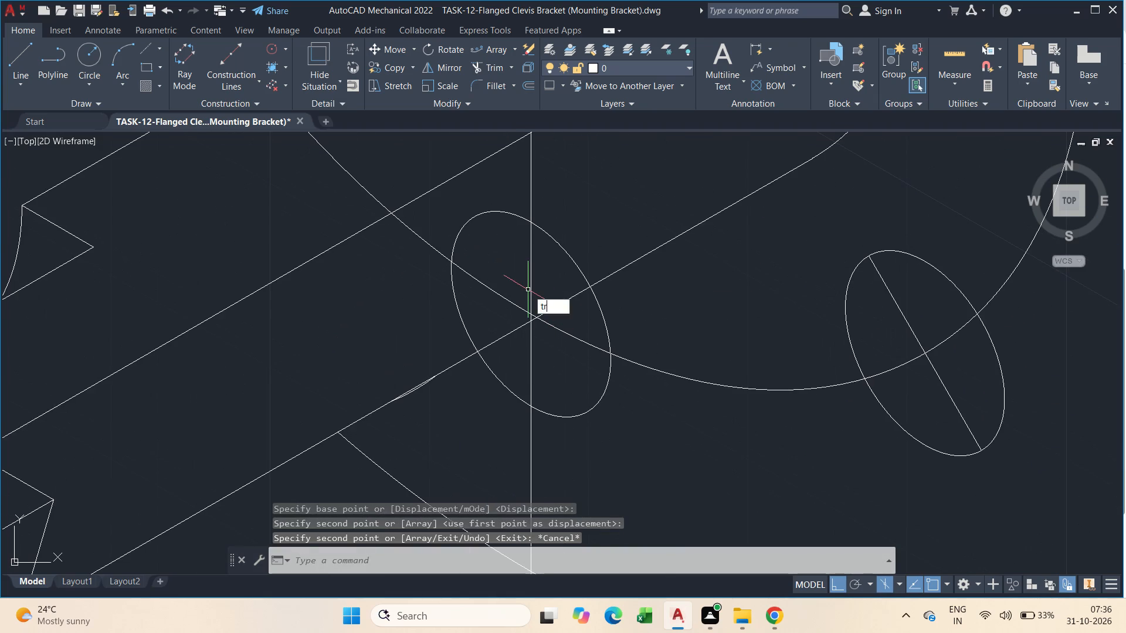
{"action": "key", "text": "space"}
{"action": "left_click_drag", "start_coordinate": [585, 208], "coordinate": [559, 279]}
{"action": "left_click_drag", "start_coordinate": [498, 203], "coordinate": [489, 251]}
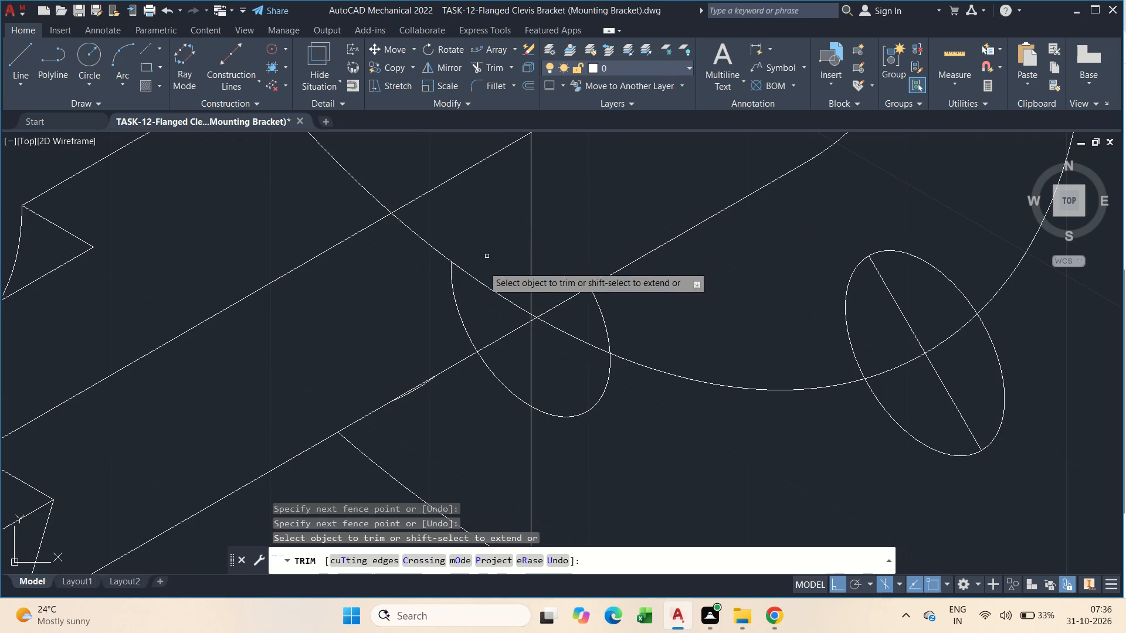
{"action": "left_click_drag", "start_coordinate": [482, 308], "coordinate": [415, 351]}
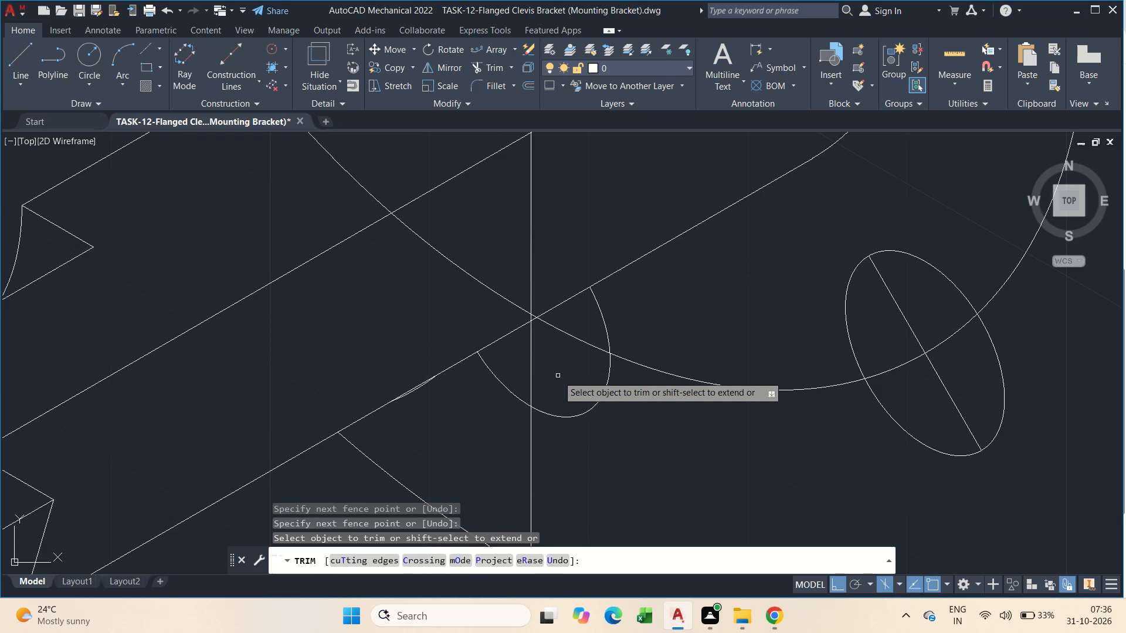
{"action": "key", "text": "Escape"}
{"action": "scroll", "coordinate": [558, 375], "scroll_direction": "down", "scroll_amount": 1}
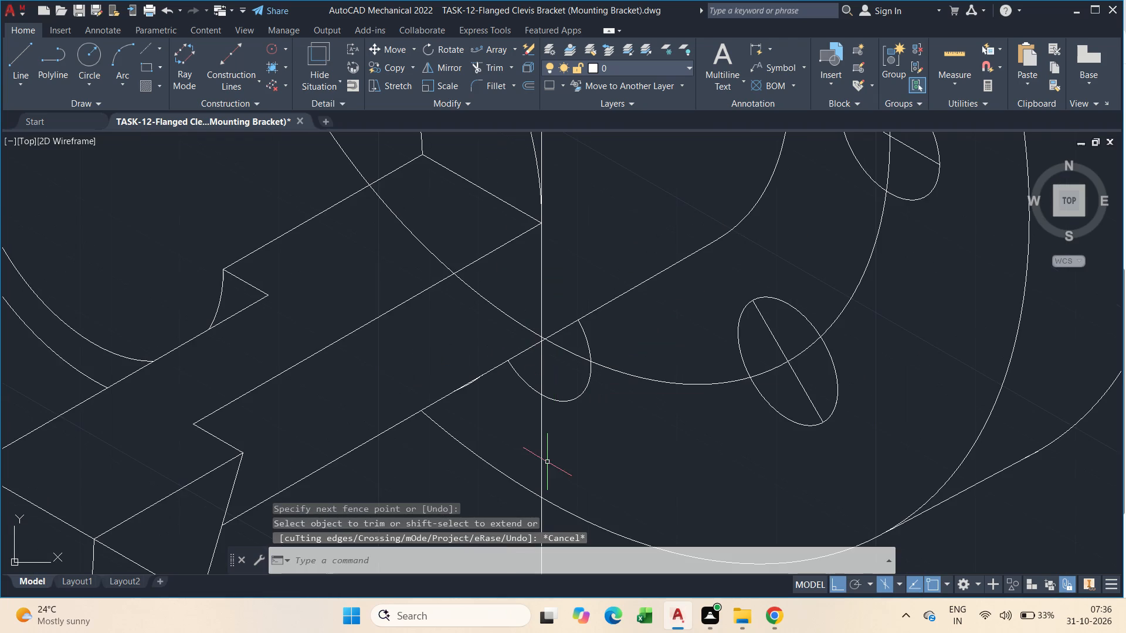
Erase the vertical construction line running through the bottom bolt hole.
{"action": "left_click", "coordinate": [547, 462]}
{"action": "left_click_drag", "start_coordinate": [544, 462], "coordinate": [534, 460]}
{"action": "left_click", "coordinate": [548, 469]}
{"action": "left_click", "coordinate": [535, 458]}
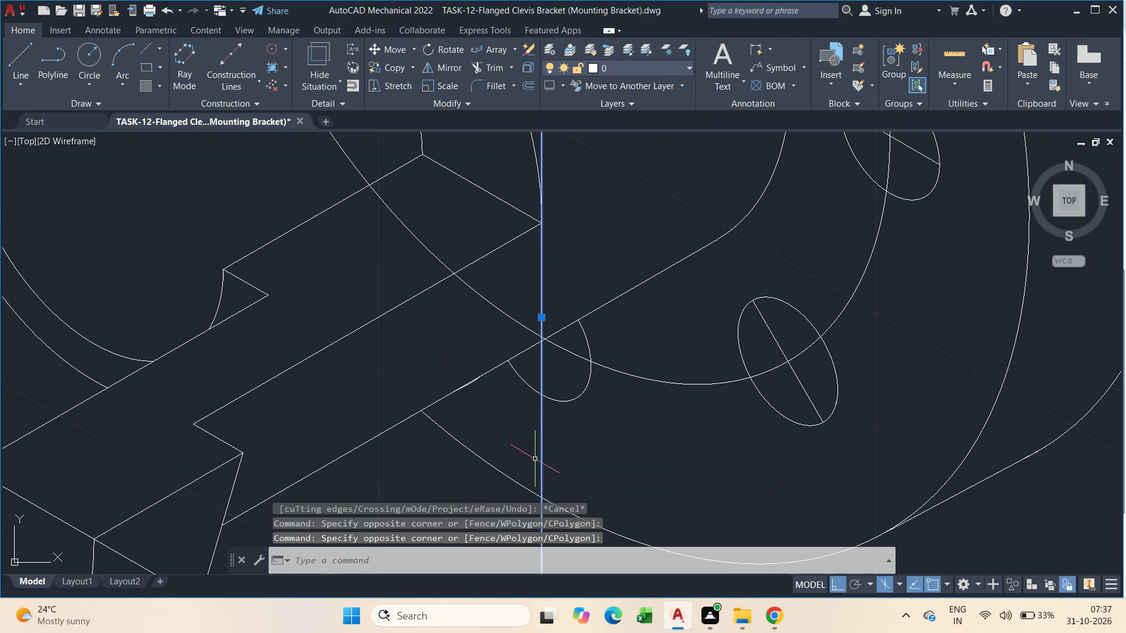
{"action": "key", "text": "Delete"}
{"action": "scroll", "coordinate": [614, 295], "scroll_direction": "down", "scroll_amount": 3}
{"action": "key", "text": "Escape"}
{"action": "key", "text": "Escape"}
{"action": "scroll", "coordinate": [614, 294], "scroll_direction": "down", "scroll_amount": 1}
{"action": "middle_click_drag", "start_coordinate": [627, 308], "coordinate": [666, 365]}
{"action": "key", "text": "Escape"}
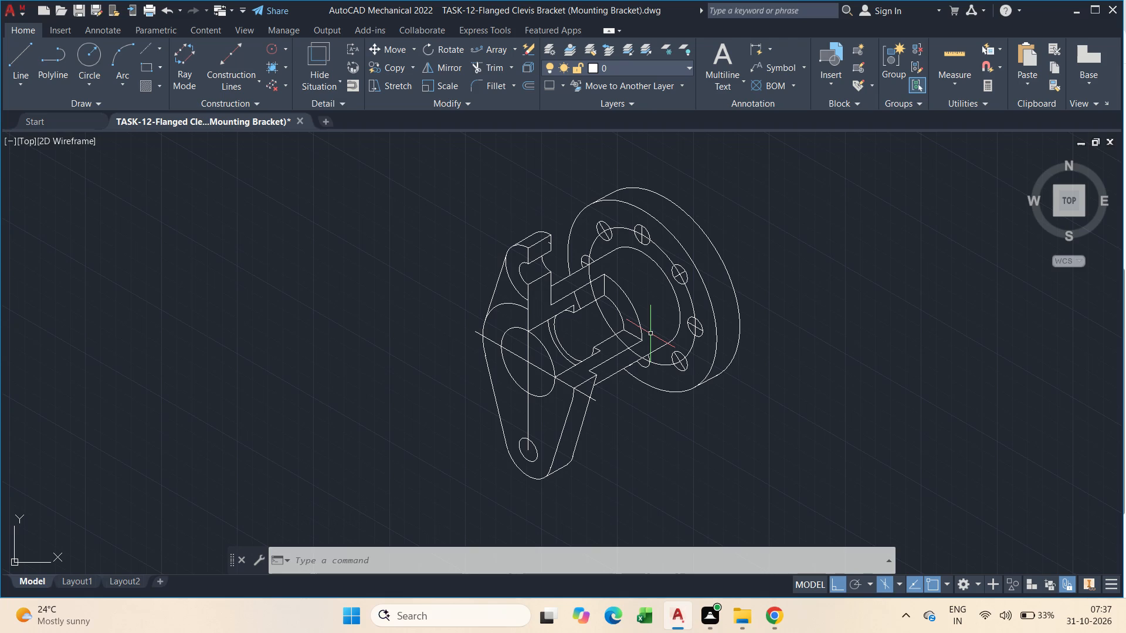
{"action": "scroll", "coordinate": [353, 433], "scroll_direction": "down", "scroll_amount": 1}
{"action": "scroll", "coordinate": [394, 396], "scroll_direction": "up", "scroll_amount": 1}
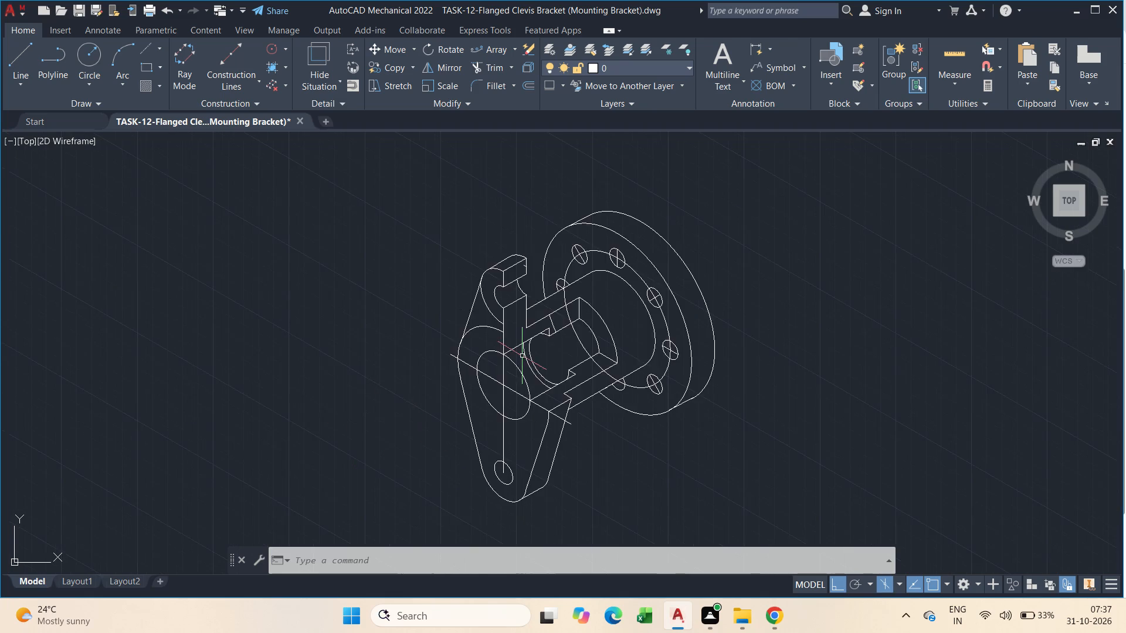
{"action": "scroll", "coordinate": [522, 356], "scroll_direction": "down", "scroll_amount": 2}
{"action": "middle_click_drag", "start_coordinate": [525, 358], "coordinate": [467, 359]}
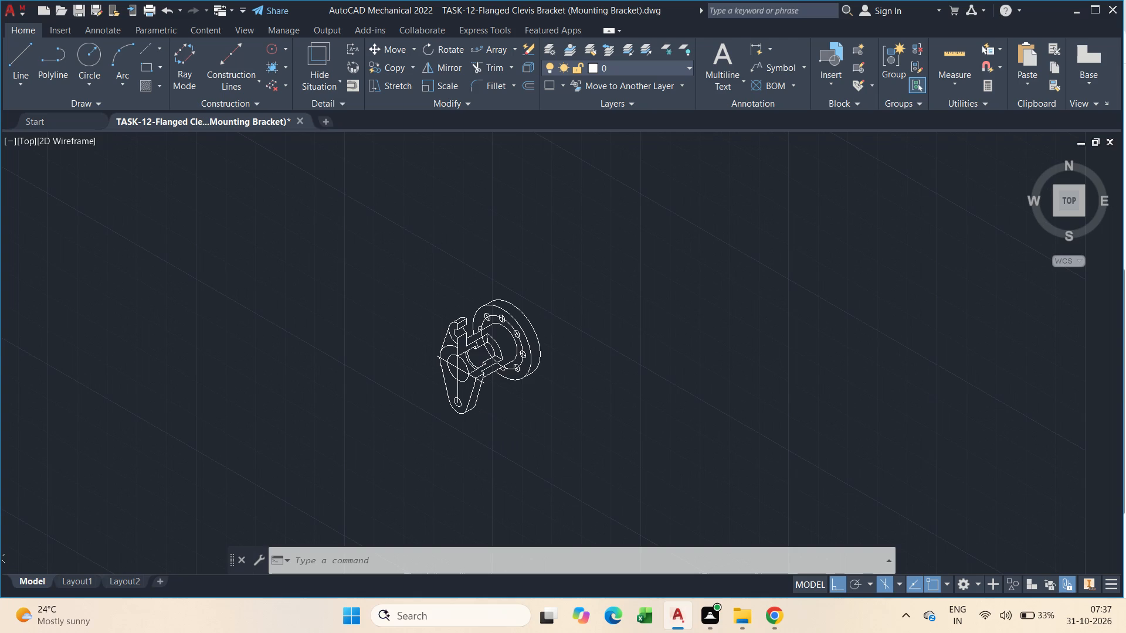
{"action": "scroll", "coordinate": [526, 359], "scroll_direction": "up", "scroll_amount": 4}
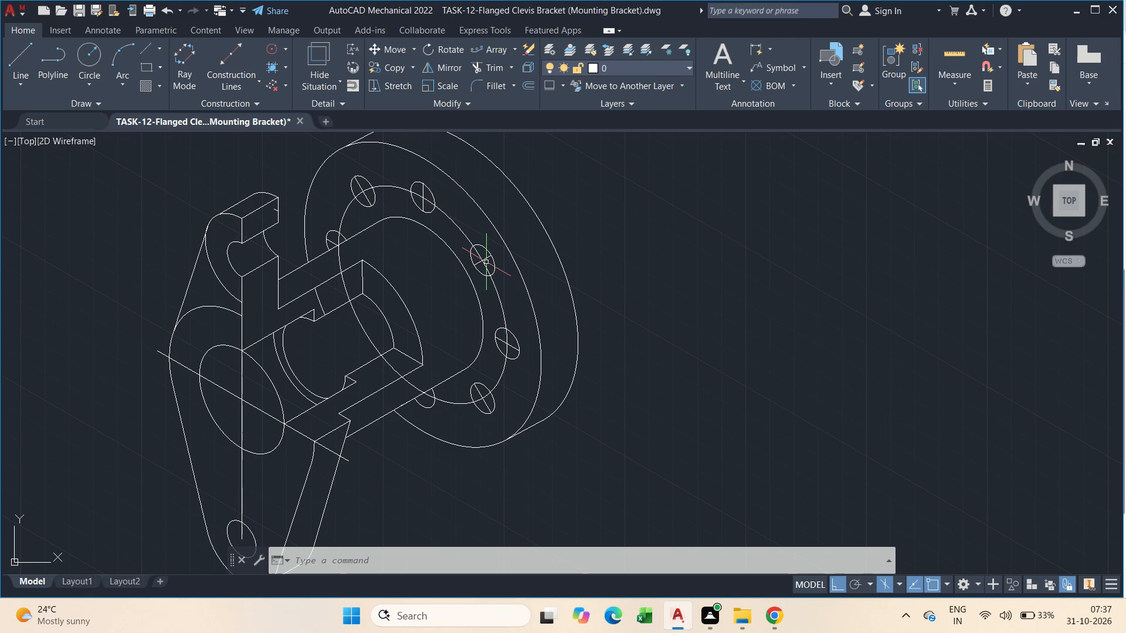
Examine the bolt-circle holes around the flange face and the nearby hub edges.
{"action": "middle_click_drag", "start_coordinate": [378, 234], "coordinate": [400, 257]}
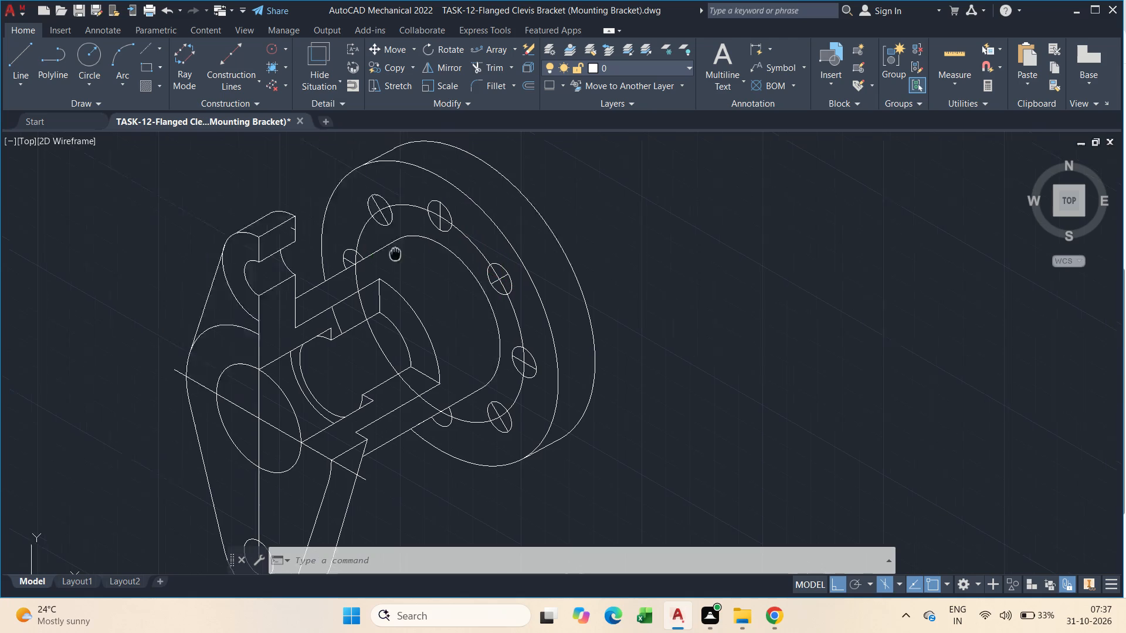
{"action": "middle_click_drag", "start_coordinate": [400, 257], "coordinate": [461, 334]}
{"action": "scroll", "coordinate": [457, 277], "scroll_direction": "up", "scroll_amount": 2}
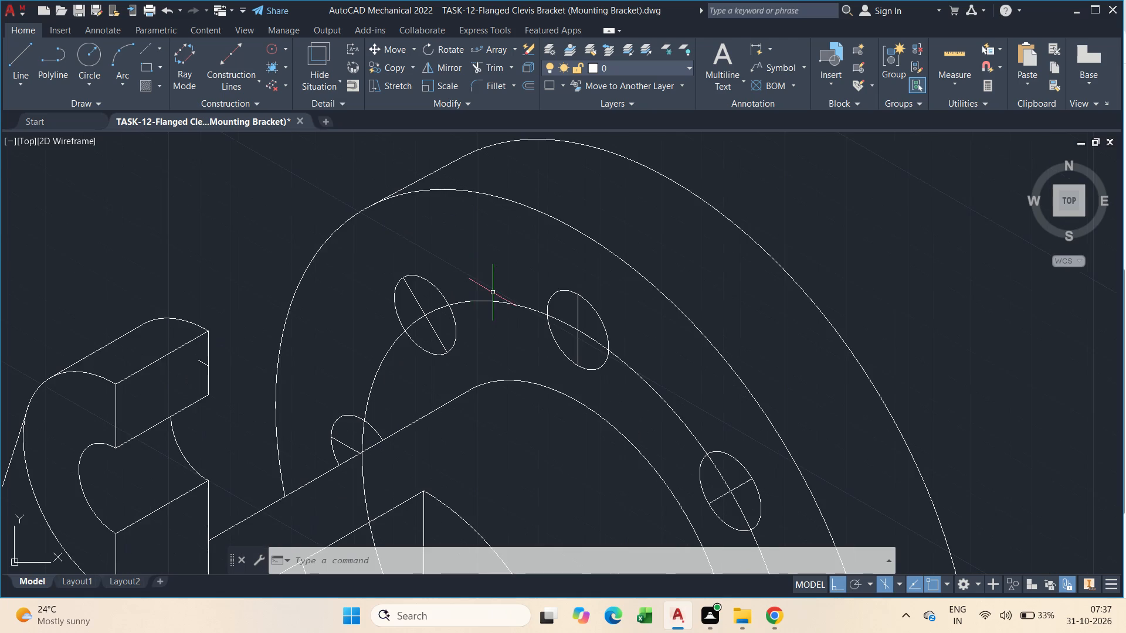
{"action": "scroll", "coordinate": [491, 293], "scroll_direction": "down", "scroll_amount": 1}
{"action": "middle_click_drag", "start_coordinate": [515, 335], "coordinate": [522, 345]}
{"action": "scroll", "coordinate": [521, 343], "scroll_direction": "down", "scroll_amount": 1}
{"action": "key", "text": "Escape"}
{"action": "middle_click_drag", "start_coordinate": [497, 384], "coordinate": [530, 333]}
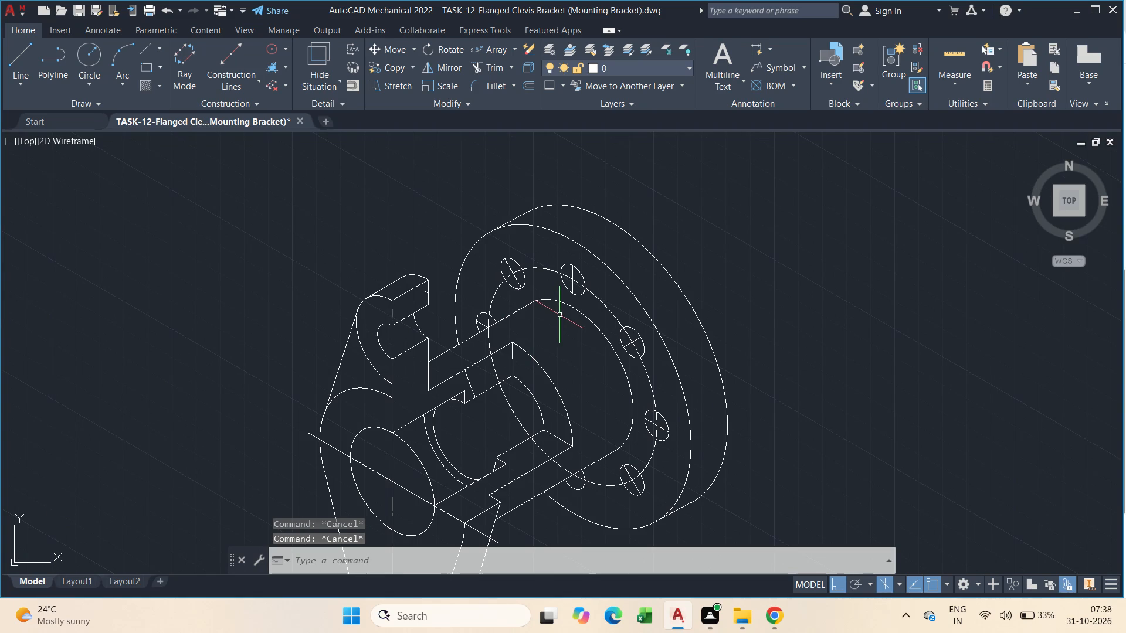
{"action": "scroll", "coordinate": [478, 253], "scroll_direction": "up", "scroll_amount": 2}
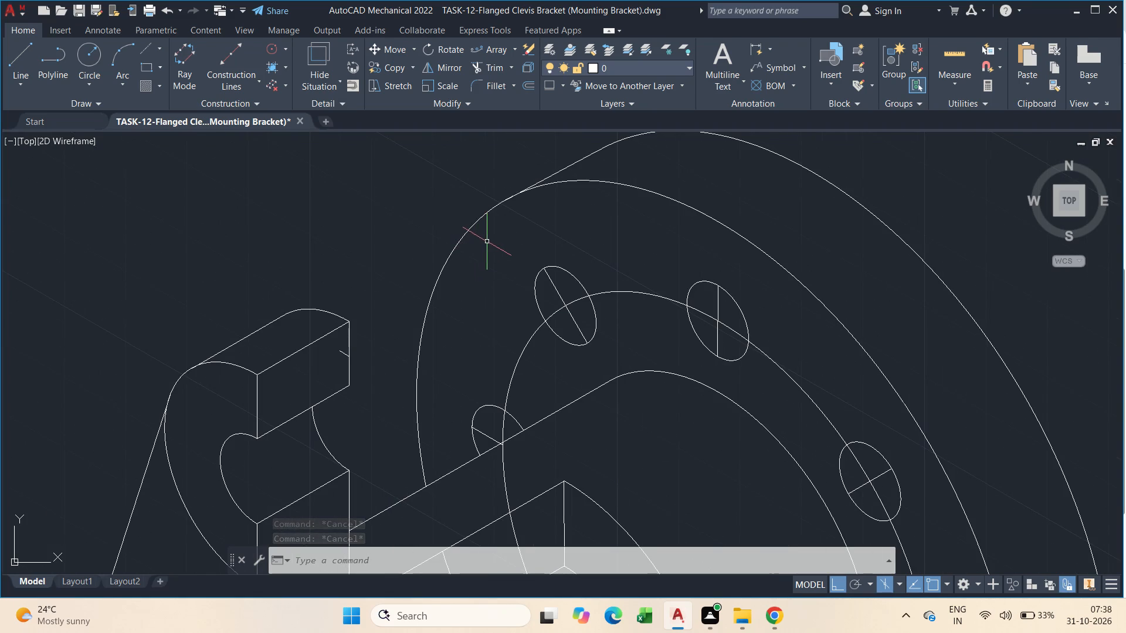
{"action": "left_click_drag", "start_coordinate": [495, 247], "coordinate": [588, 339]}
{"action": "left_click", "coordinate": [612, 370]}
{"action": "key", "text": "Escape"}
{"action": "scroll", "coordinate": [563, 336], "scroll_direction": "down", "scroll_amount": 2}
{"action": "middle_click_drag", "start_coordinate": [635, 386], "coordinate": [689, 309]}
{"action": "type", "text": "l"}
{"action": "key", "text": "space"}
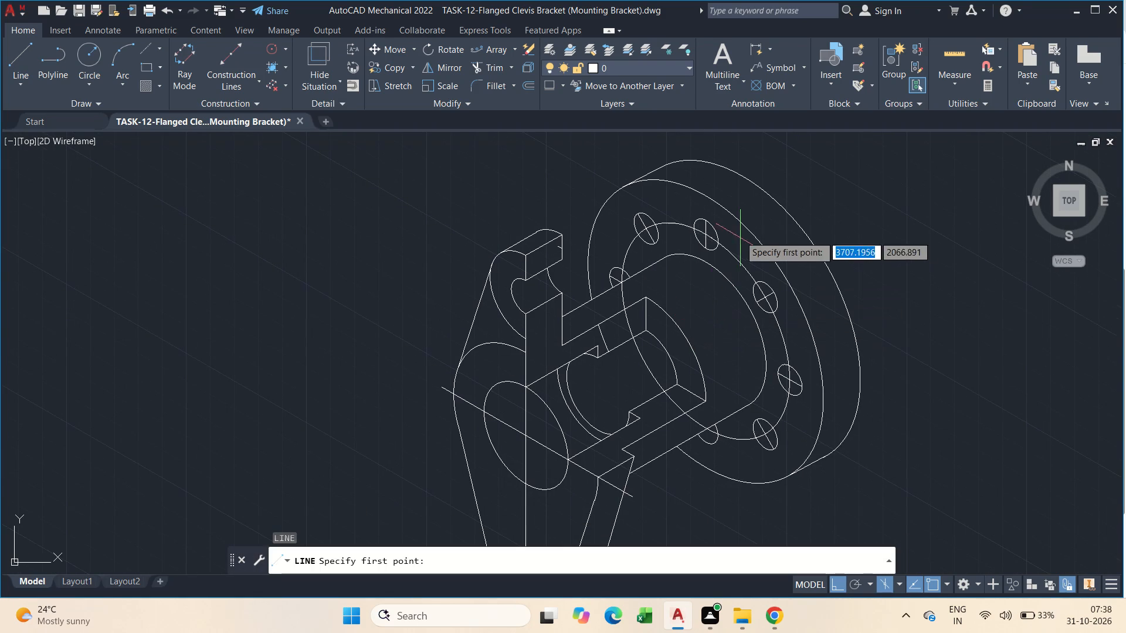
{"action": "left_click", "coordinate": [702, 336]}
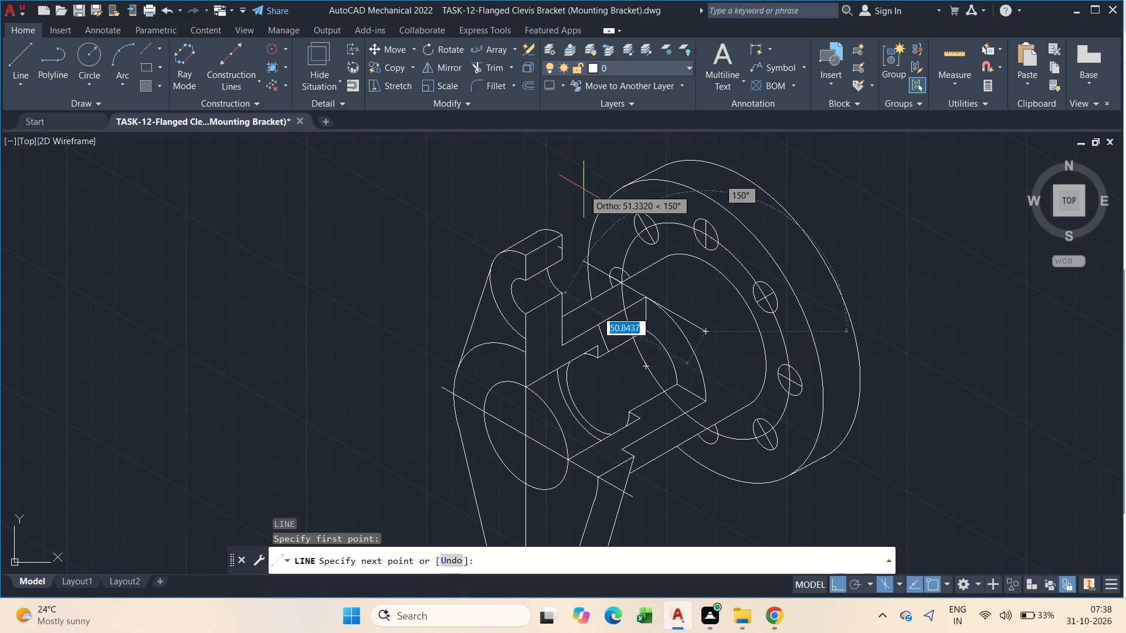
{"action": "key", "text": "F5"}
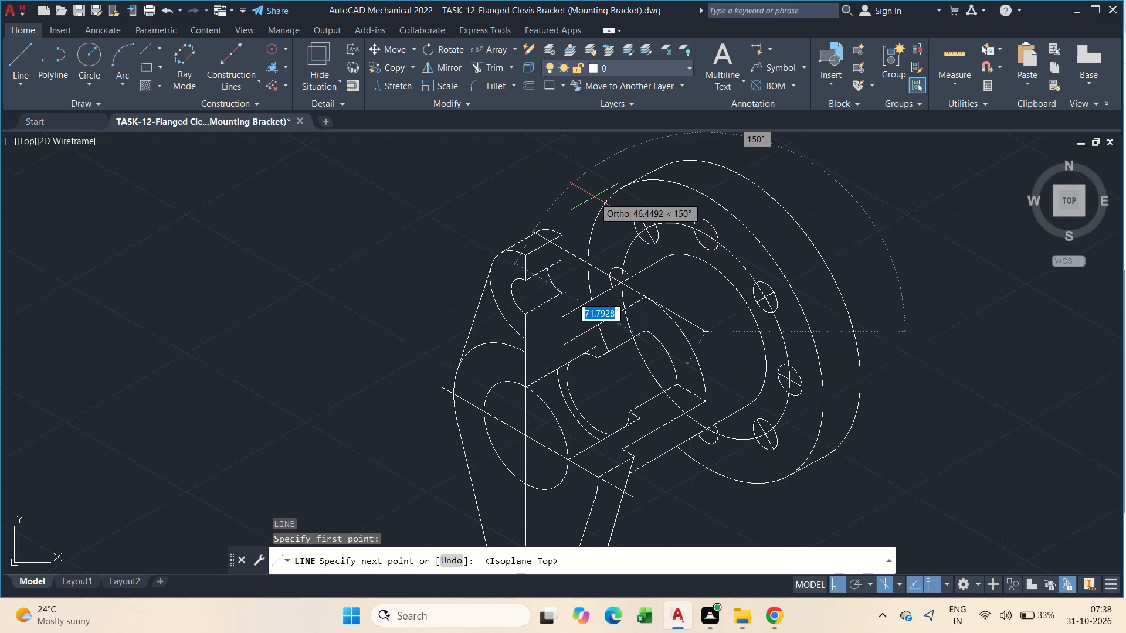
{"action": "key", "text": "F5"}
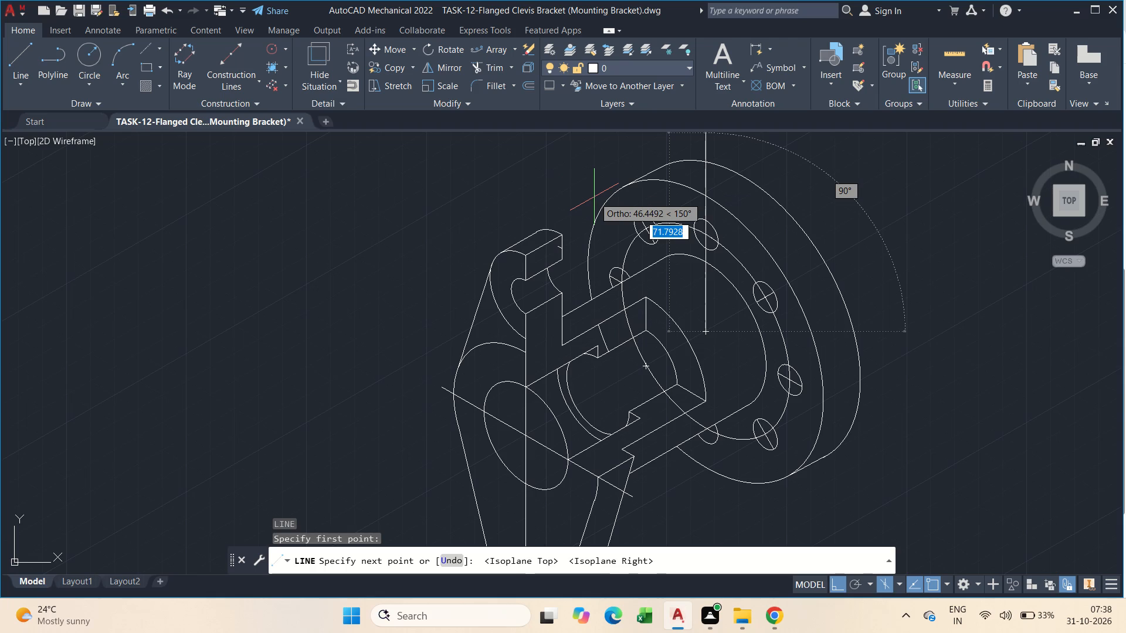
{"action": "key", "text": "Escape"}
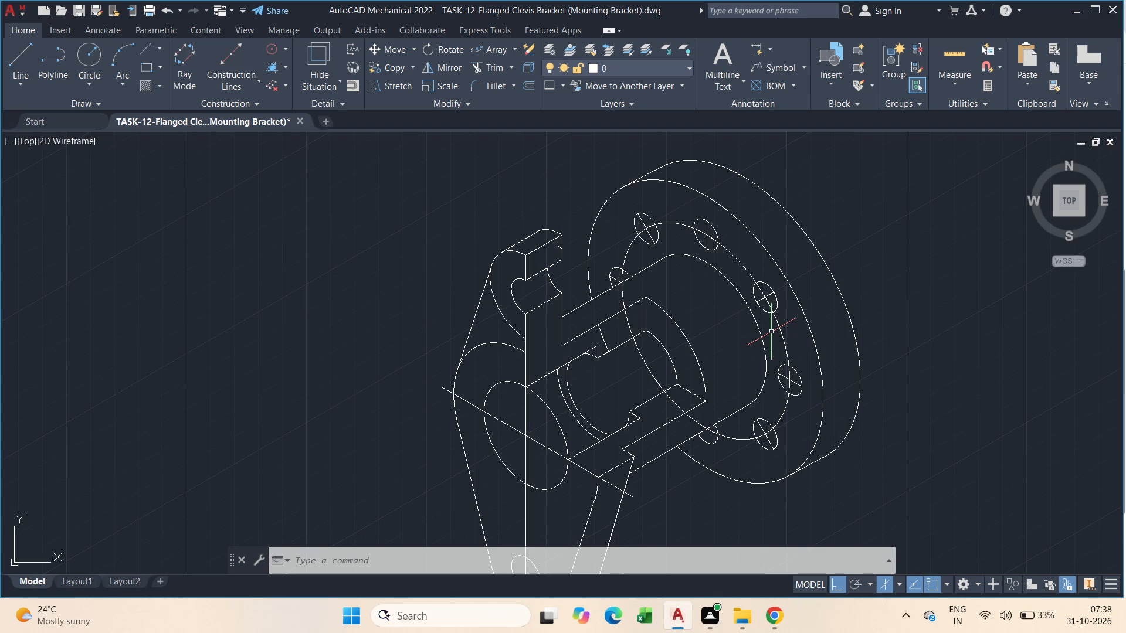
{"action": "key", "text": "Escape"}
Draw a line with Ortho off from the flange centre outward past the flange's upper-left rim.
{"action": "scroll", "coordinate": [631, 284], "scroll_direction": "up", "scroll_amount": 1}
{"action": "type", "text": "l"}
{"action": "key", "text": "space"}
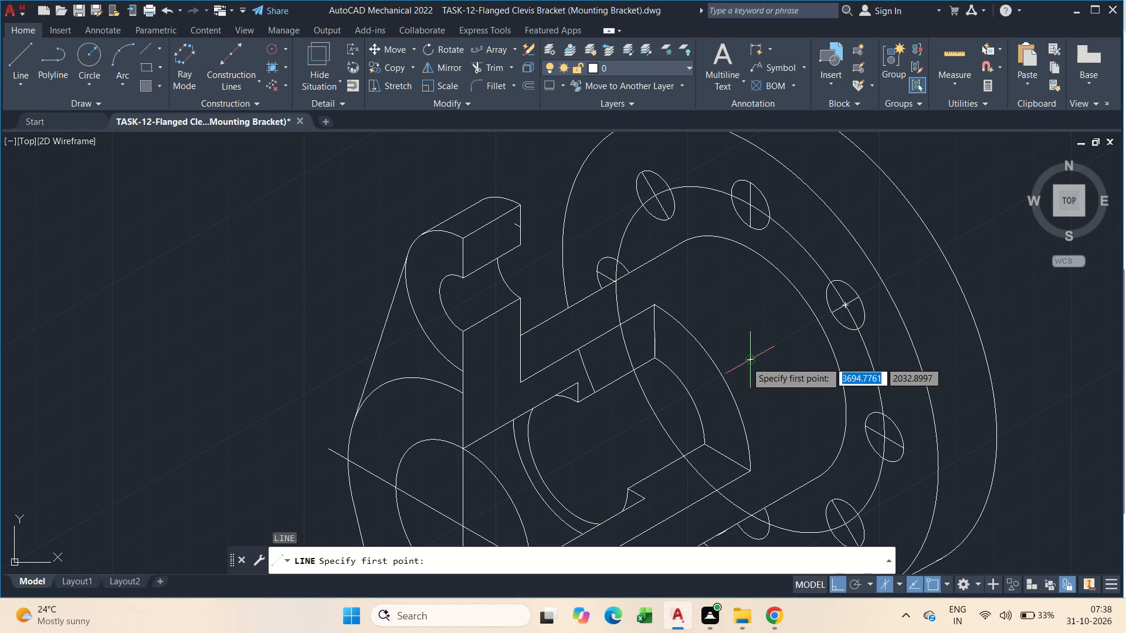
{"action": "left_click_drag", "start_coordinate": [746, 360], "coordinate": [731, 349]}
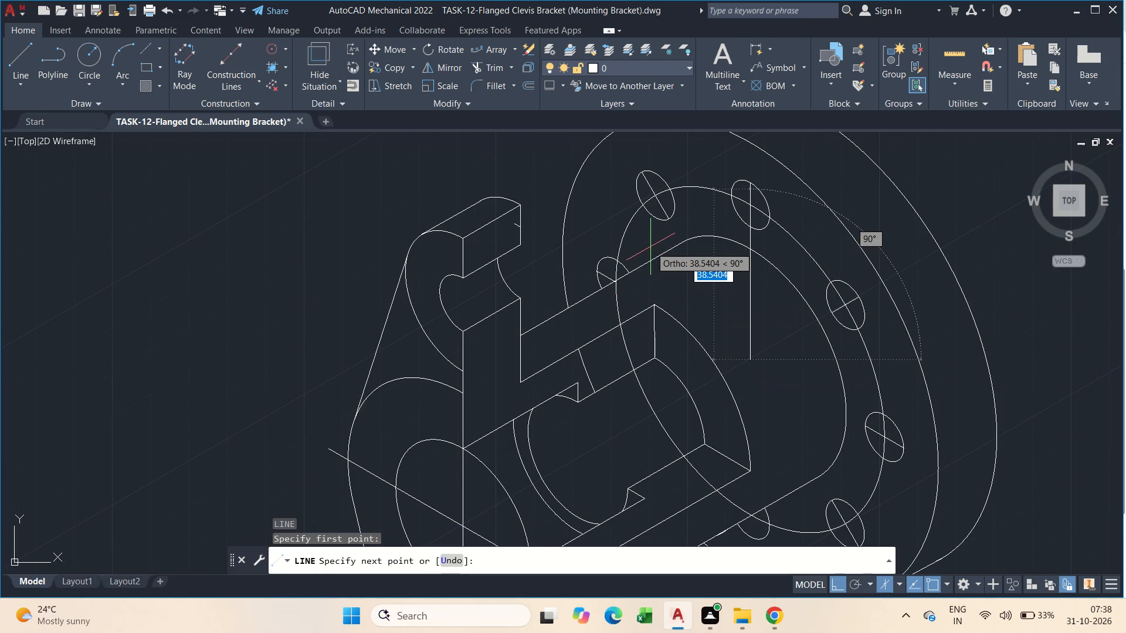
{"action": "key", "text": "F8"}
{"action": "middle_click_drag", "start_coordinate": [605, 232], "coordinate": [664, 388]}
{"action": "scroll", "coordinate": [664, 388], "scroll_direction": "down", "scroll_amount": 1}
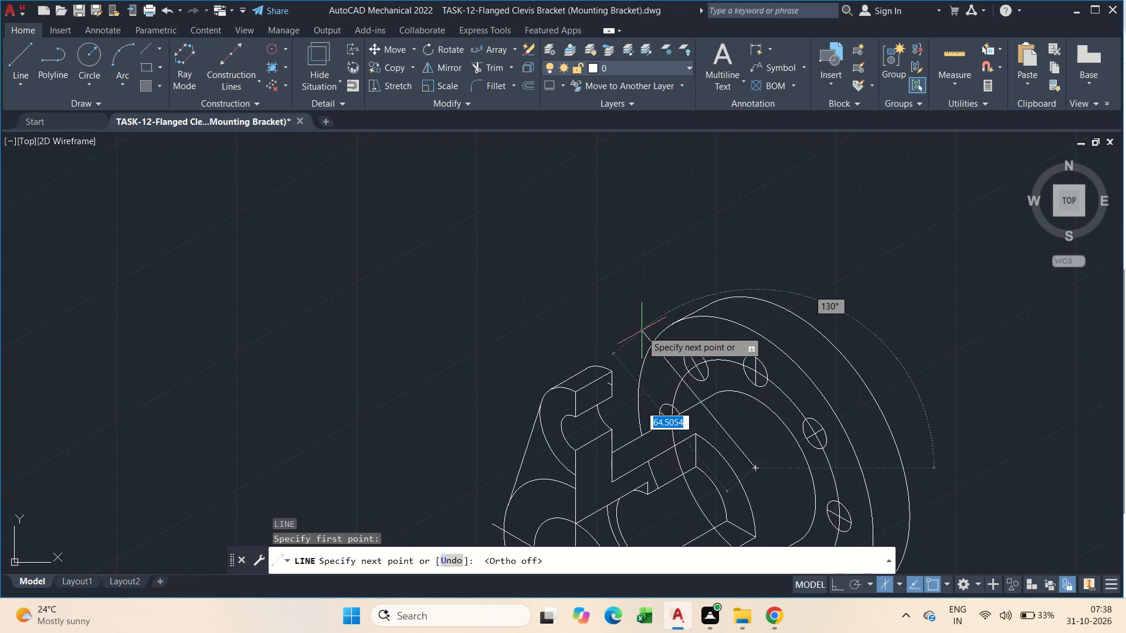
{"action": "scroll", "coordinate": [634, 320], "scroll_direction": "up", "scroll_amount": 2}
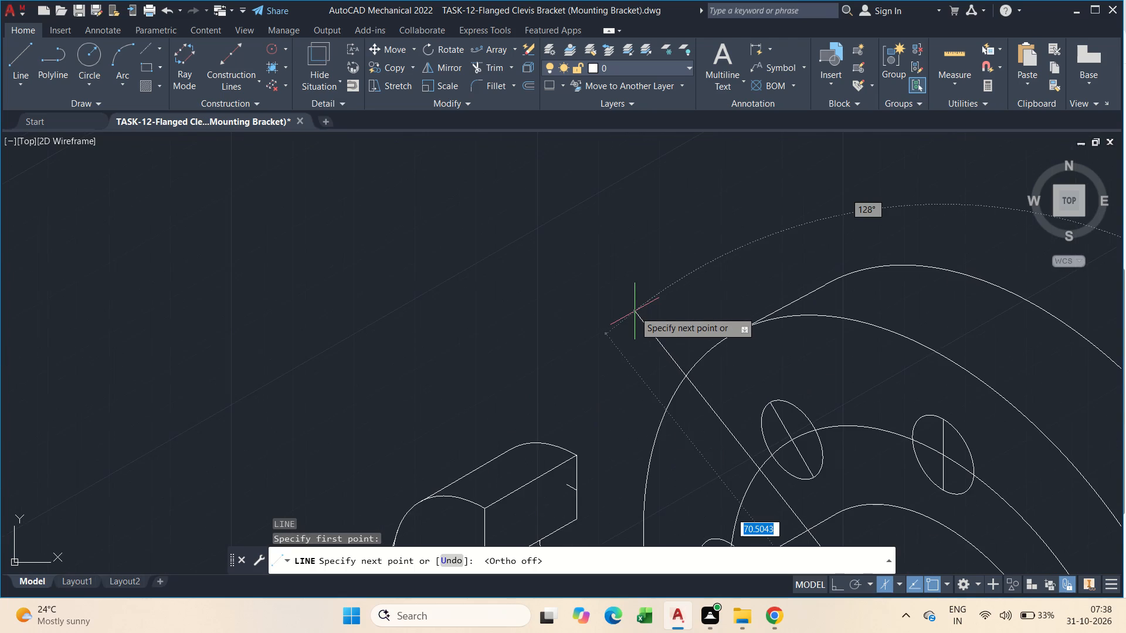
{"action": "scroll", "coordinate": [635, 311], "scroll_direction": "down", "scroll_amount": 1}
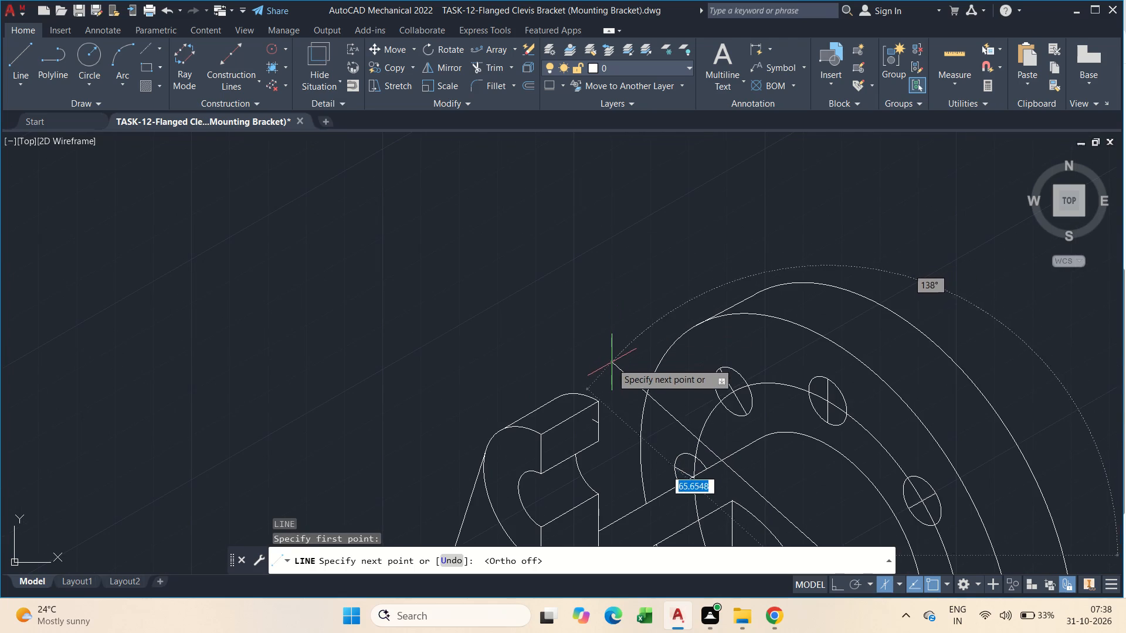
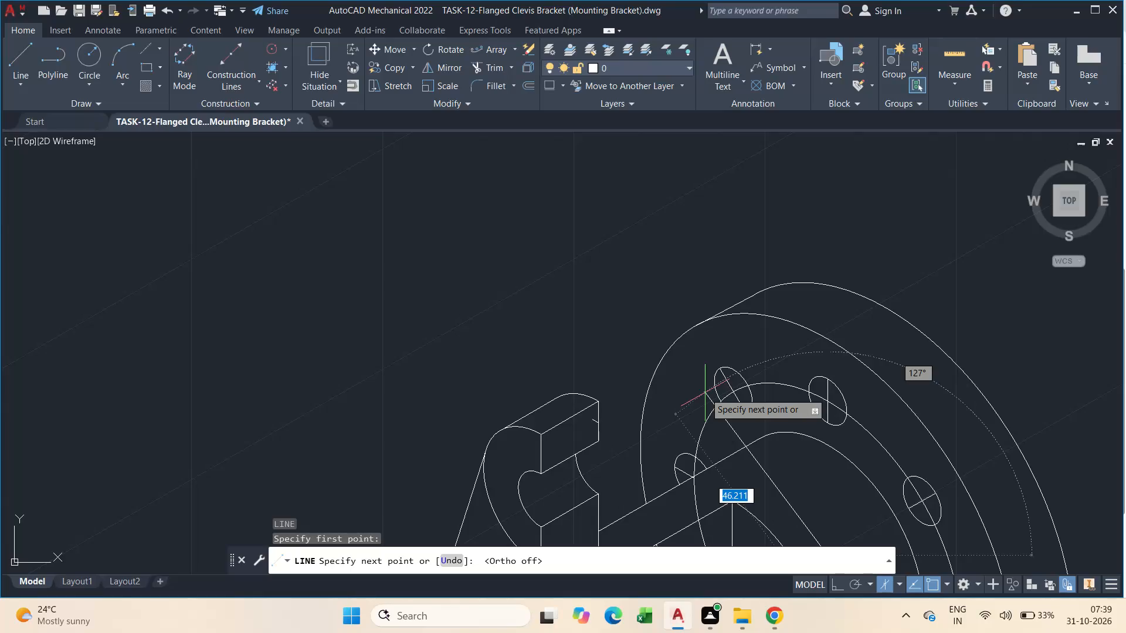
Abandon the unfinished line and erase the flange's upper-left bolt-hole ellipse together with its inner diagonal line.
{"action": "key", "text": "Escape"}
{"action": "scroll", "coordinate": [705, 393], "scroll_direction": "down", "scroll_amount": 3}
{"action": "middle_click", "coordinate": [738, 430]}
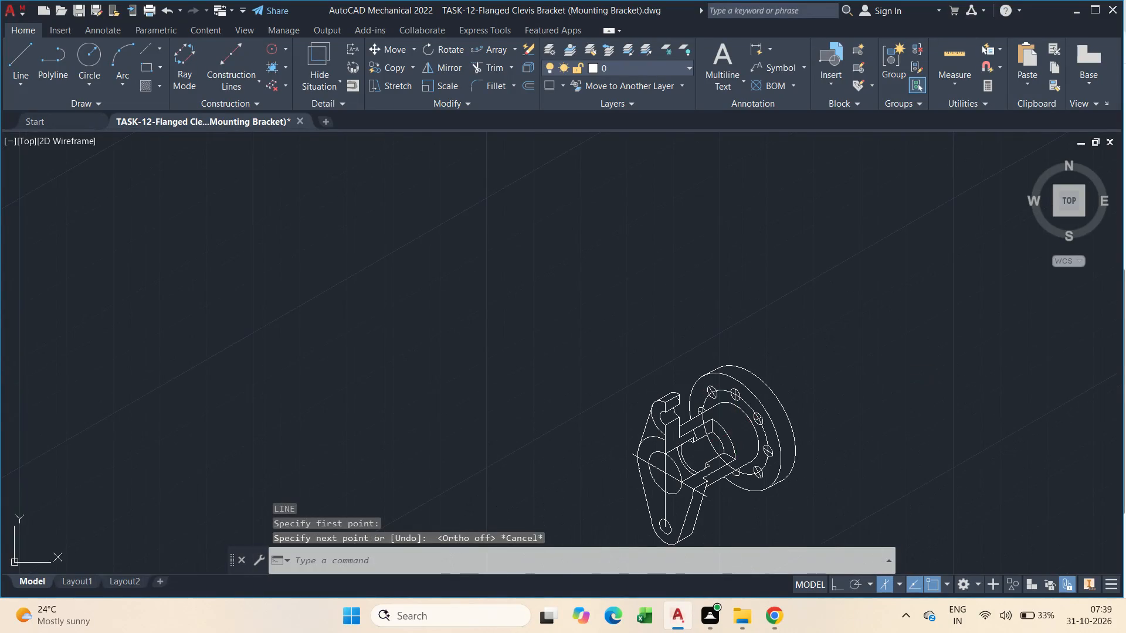
{"action": "scroll", "coordinate": [772, 438], "scroll_direction": "up", "scroll_amount": 2}
{"action": "middle_click", "coordinate": [728, 414]}
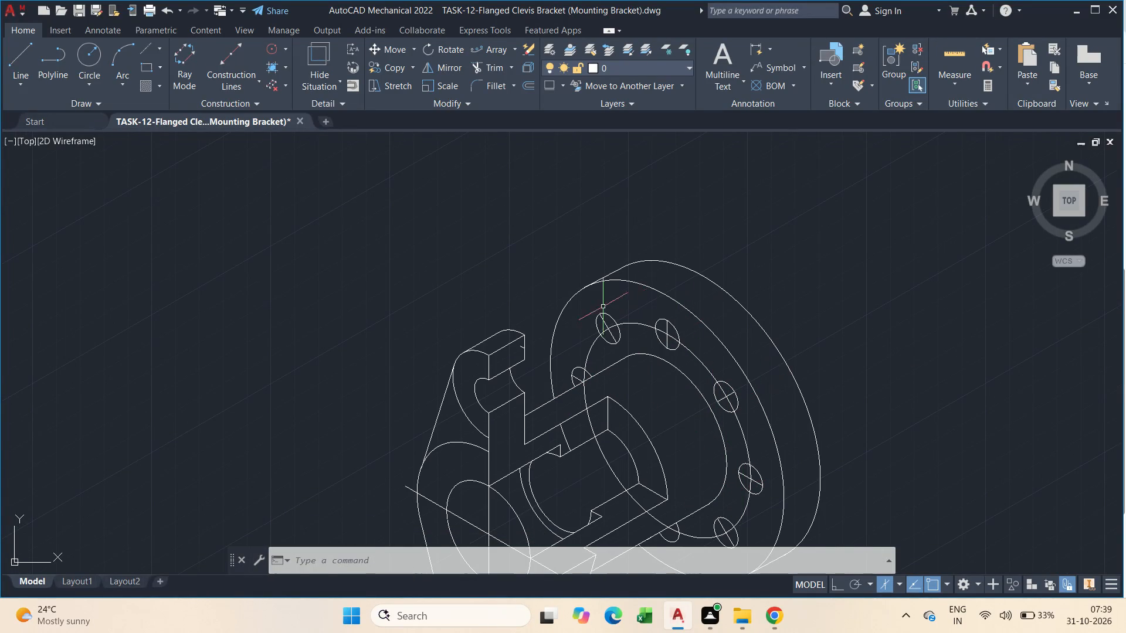
{"action": "scroll", "coordinate": [576, 319], "scroll_direction": "up", "scroll_amount": 2}
{"action": "key", "text": "Escape"}
{"action": "left_click_drag", "start_coordinate": [598, 289], "coordinate": [659, 357]}
{"action": "left_click", "coordinate": [703, 426]}
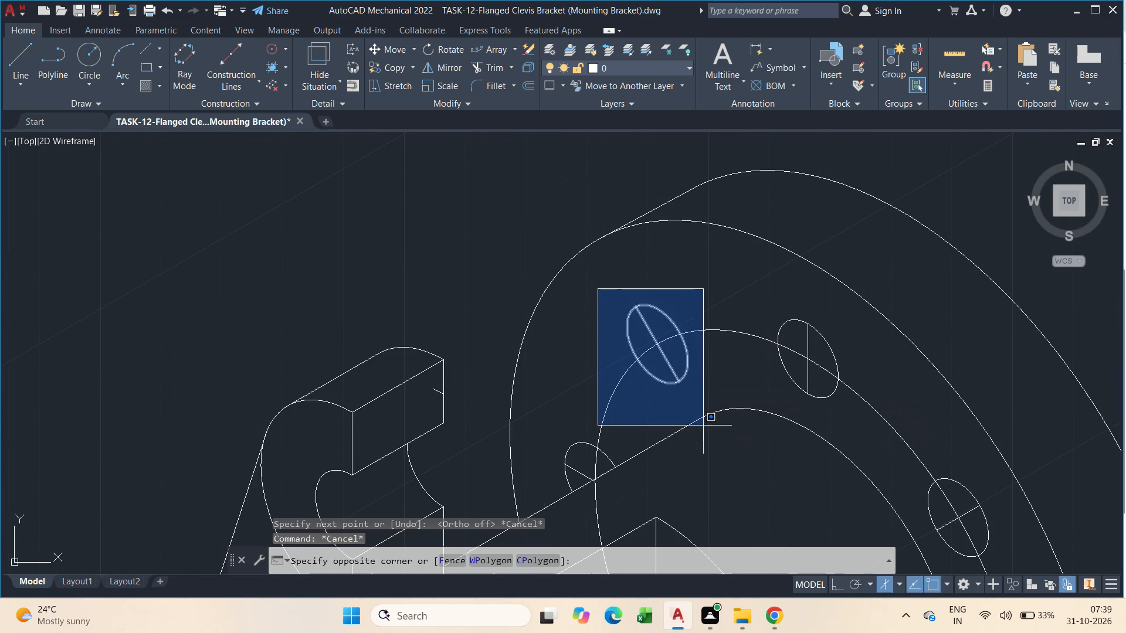
{"action": "key", "text": "Delete"}
Erase the upper-right bolt-hole ellipse on the flange face together with its inner line.
{"action": "scroll", "coordinate": [690, 416], "scroll_direction": "down", "scroll_amount": 3}
{"action": "middle_click_drag", "start_coordinate": [761, 460], "coordinate": [738, 446]}
{"action": "scroll", "coordinate": [746, 408], "scroll_direction": "up", "scroll_amount": 2}
{"action": "left_click_drag", "start_coordinate": [678, 415], "coordinate": [713, 452]}
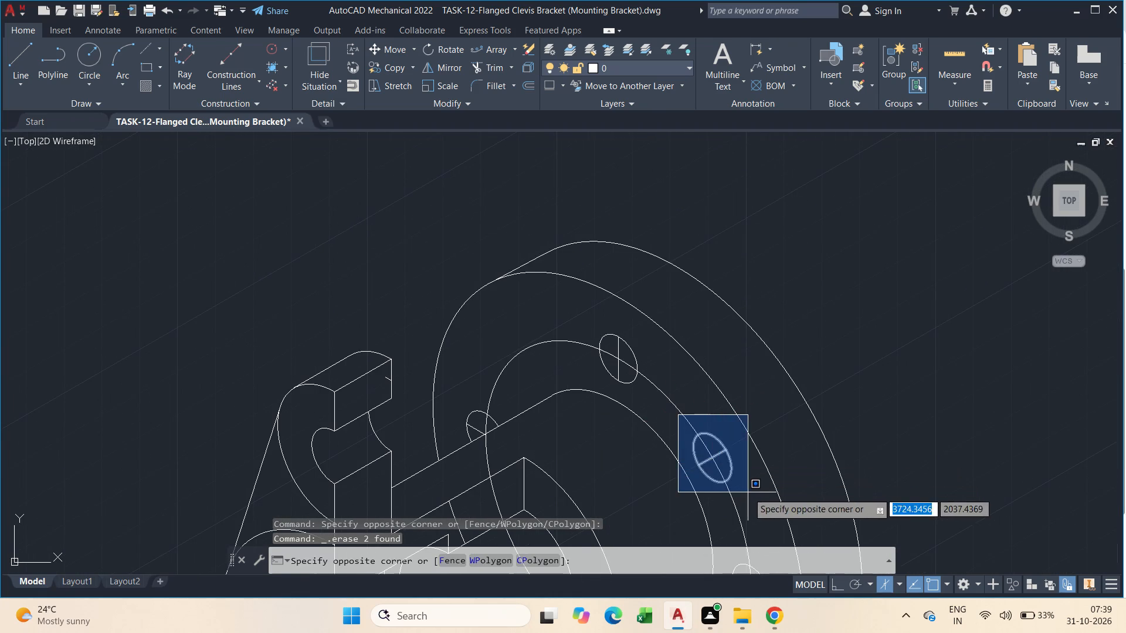
{"action": "left_click", "coordinate": [748, 492]}
{"action": "key", "text": "Delete"}
Erase the two lower-right bolt-hole ellipses on the flange face together with their inner lines.
{"action": "middle_click_drag", "start_coordinate": [747, 492], "coordinate": [626, 280]}
{"action": "scroll", "coordinate": [625, 280], "scroll_direction": "down", "scroll_amount": 2}
{"action": "scroll", "coordinate": [628, 294], "scroll_direction": "up", "scroll_amount": 2}
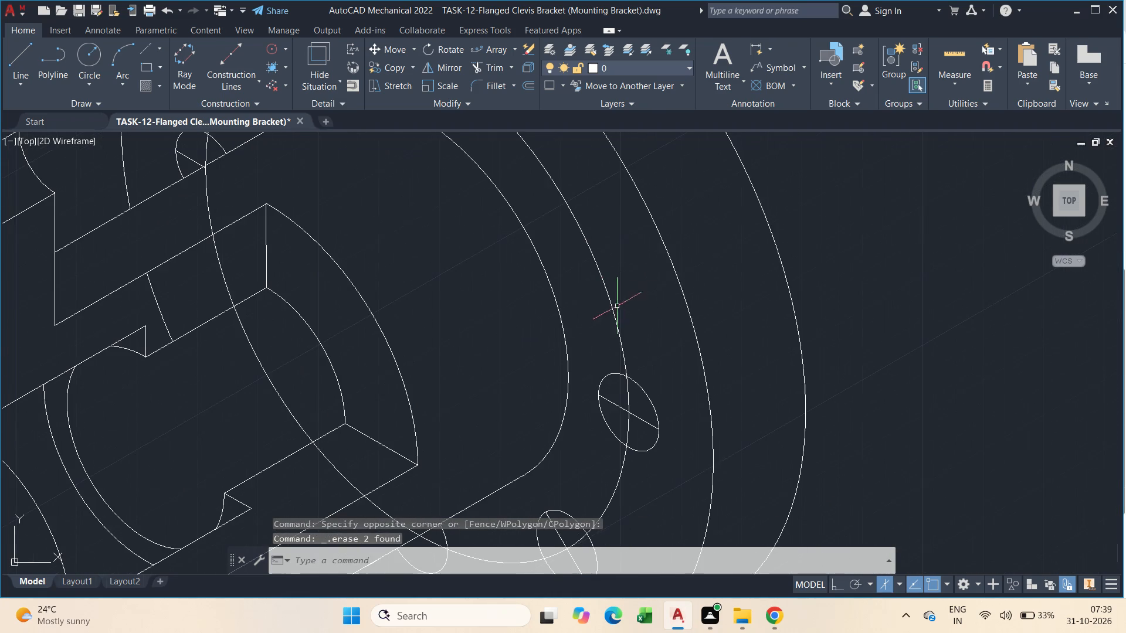
{"action": "scroll", "coordinate": [564, 335], "scroll_direction": "down", "scroll_amount": 2}
{"action": "left_click_drag", "start_coordinate": [520, 334], "coordinate": [574, 411]}
{"action": "left_click", "coordinate": [606, 441]}
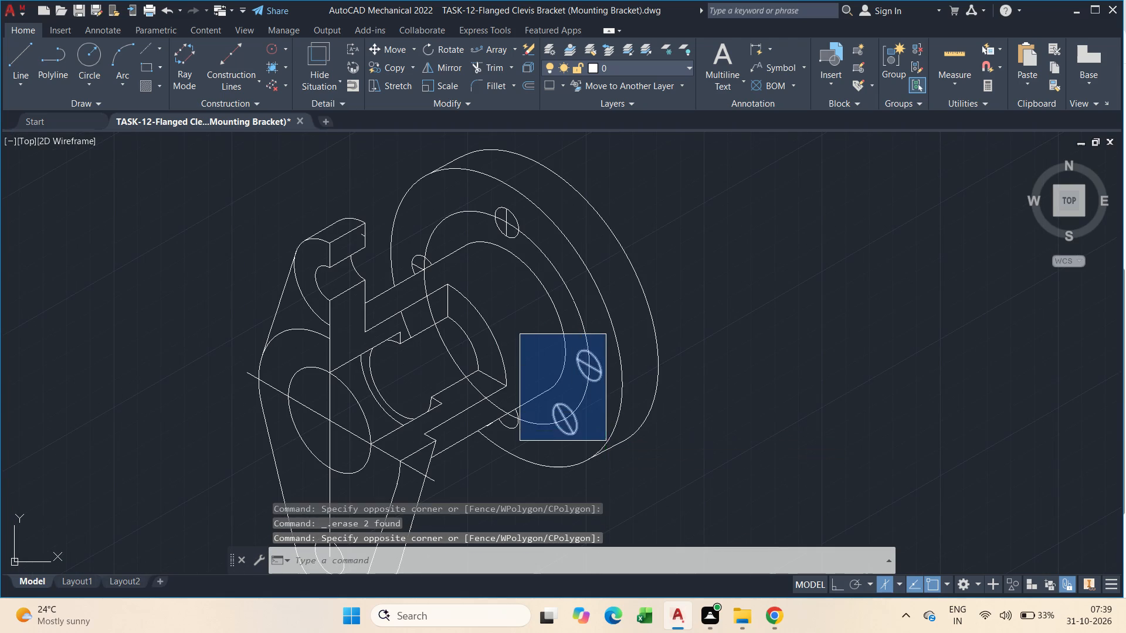
{"action": "key", "text": "Delete"}
Erase the trimmed bottom bolt-hole arc below the hub's lower edge.
{"action": "scroll", "coordinate": [528, 411], "scroll_direction": "up", "scroll_amount": 2}
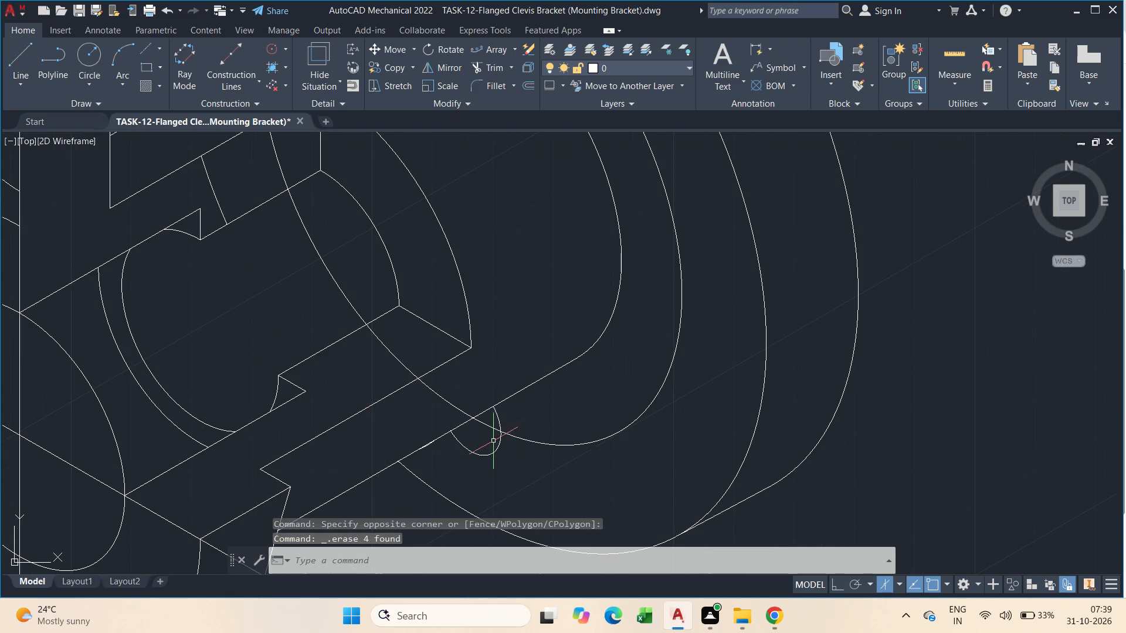
{"action": "left_click", "coordinate": [497, 447]}
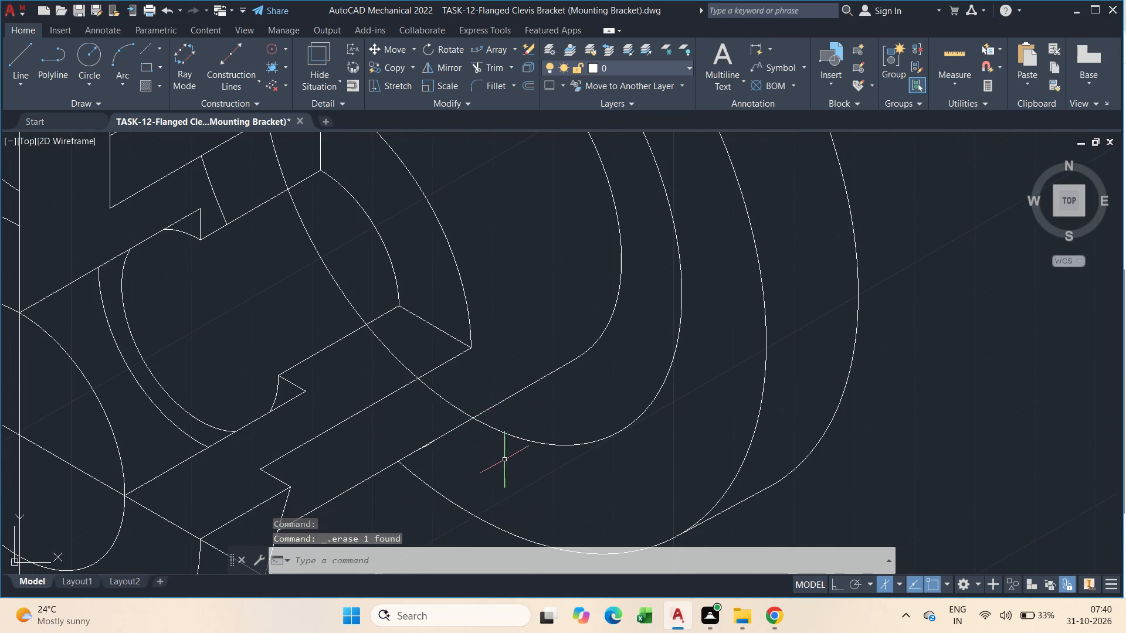
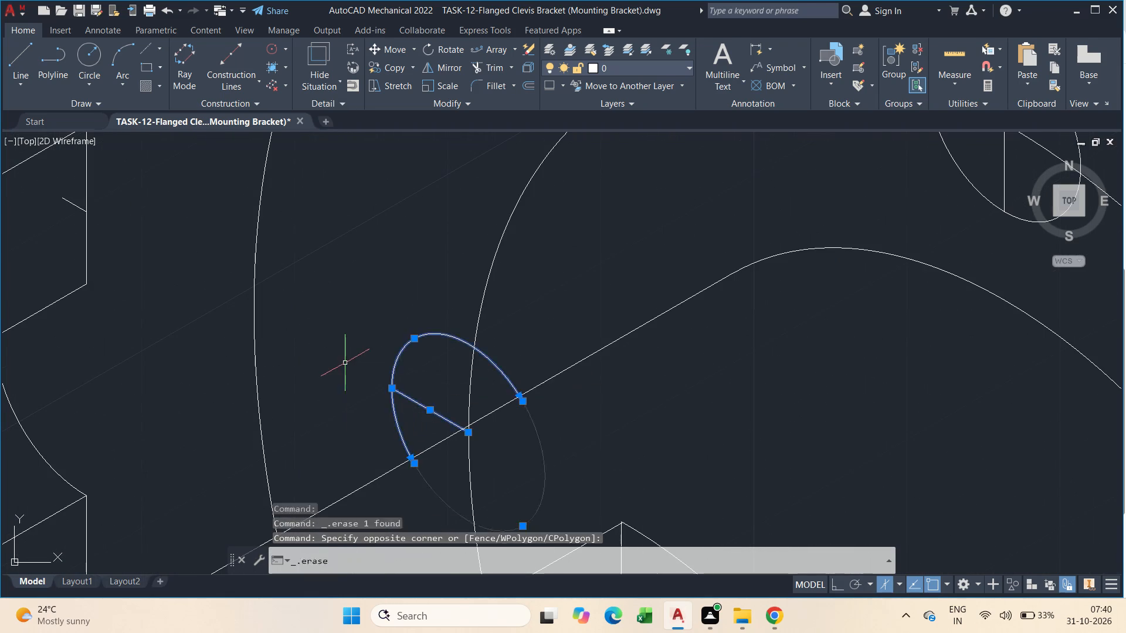
Draw a construction line from the flange's centre at 30° outward past its rim, about 87.5 long, with Ortho on.
{"action": "scroll", "coordinate": [353, 362], "scroll_direction": "down", "scroll_amount": 2}
{"action": "middle_click_drag", "start_coordinate": [469, 420], "coordinate": [490, 437]}
{"action": "scroll", "coordinate": [479, 430], "scroll_direction": "down", "scroll_amount": 1}
{"action": "key", "text": "Escape"}
{"action": "scroll", "coordinate": [496, 434], "scroll_direction": "down", "scroll_amount": 1}
{"action": "middle_click_drag", "start_coordinate": [602, 471], "coordinate": [555, 379]}
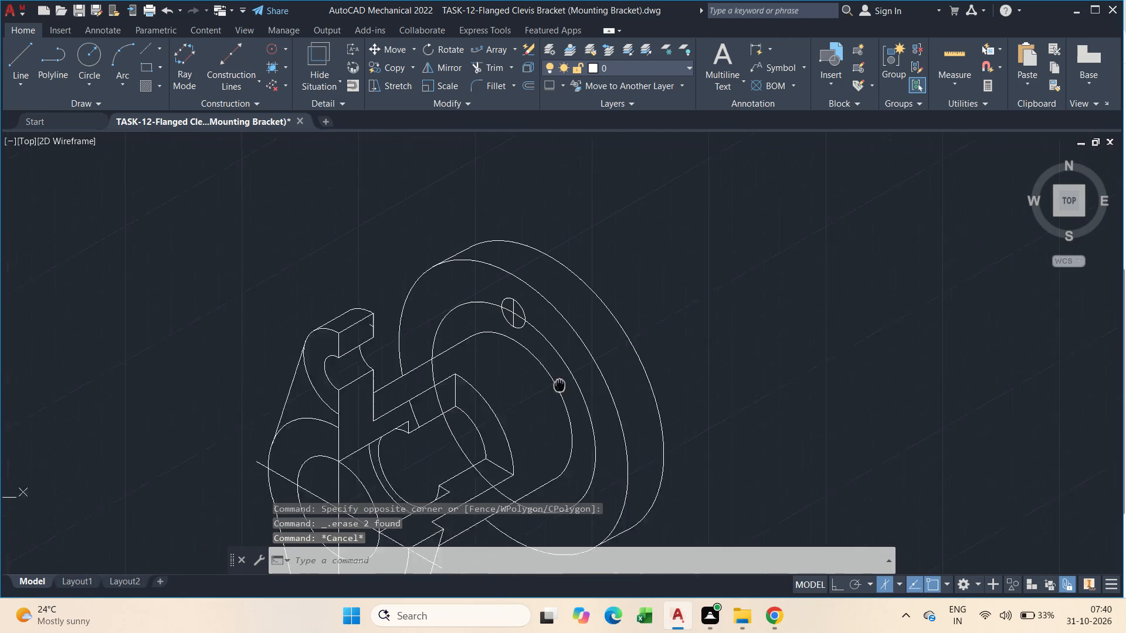
{"action": "type", "text": "l"}
{"action": "key", "text": "space"}
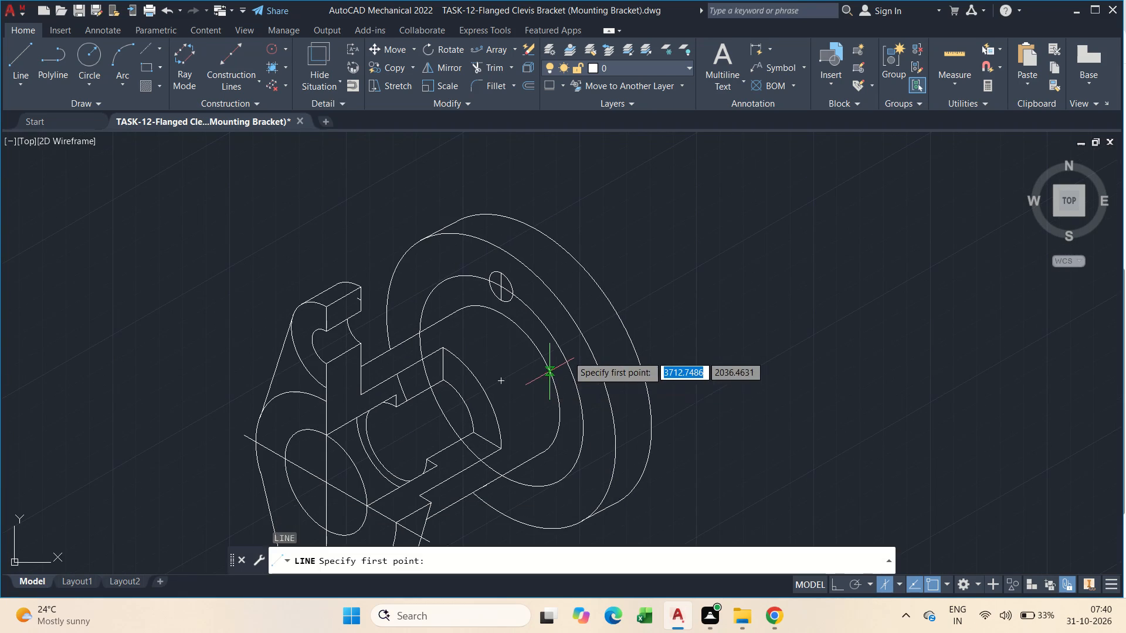
{"action": "left_click", "coordinate": [500, 384]}
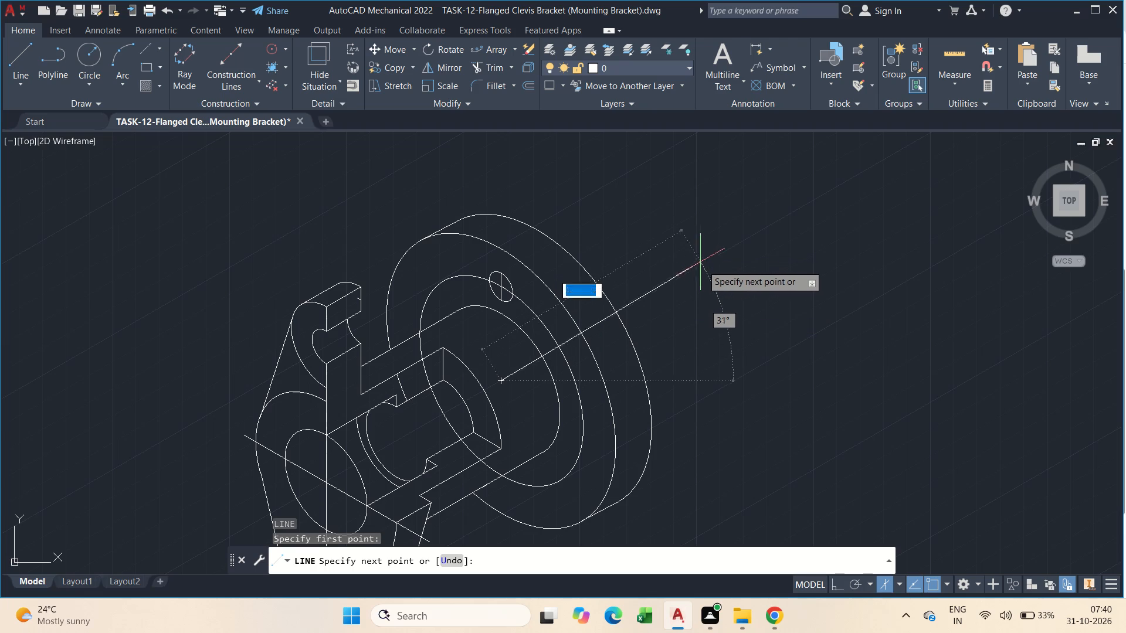
{"action": "key", "text": "F5"}
{"action": "key", "text": "F5"}
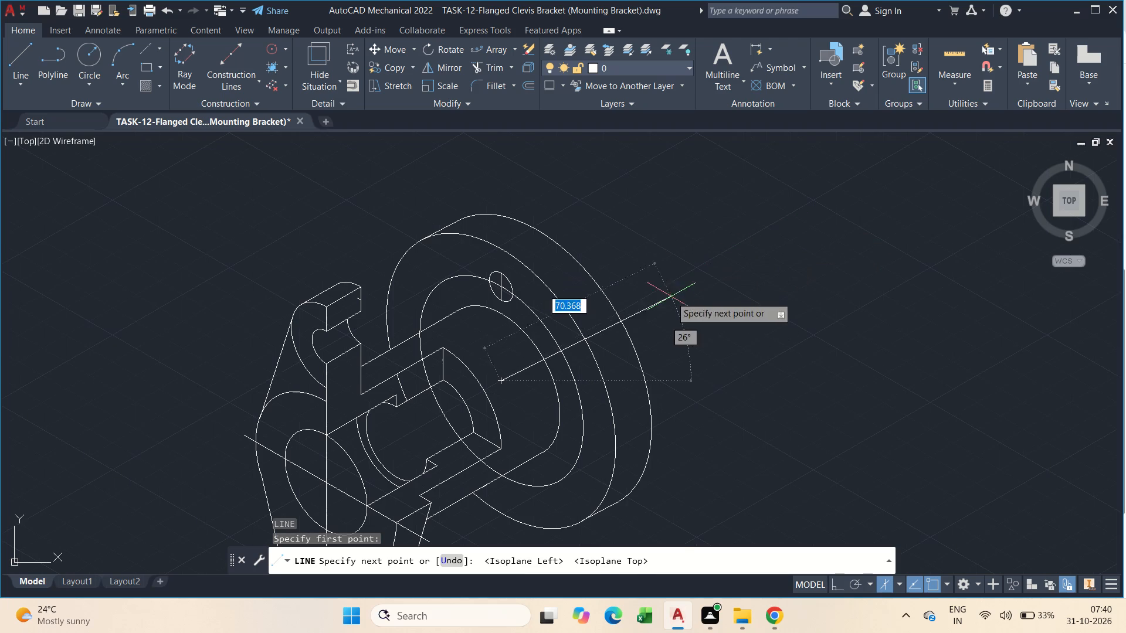
{"action": "key", "text": "F8"}
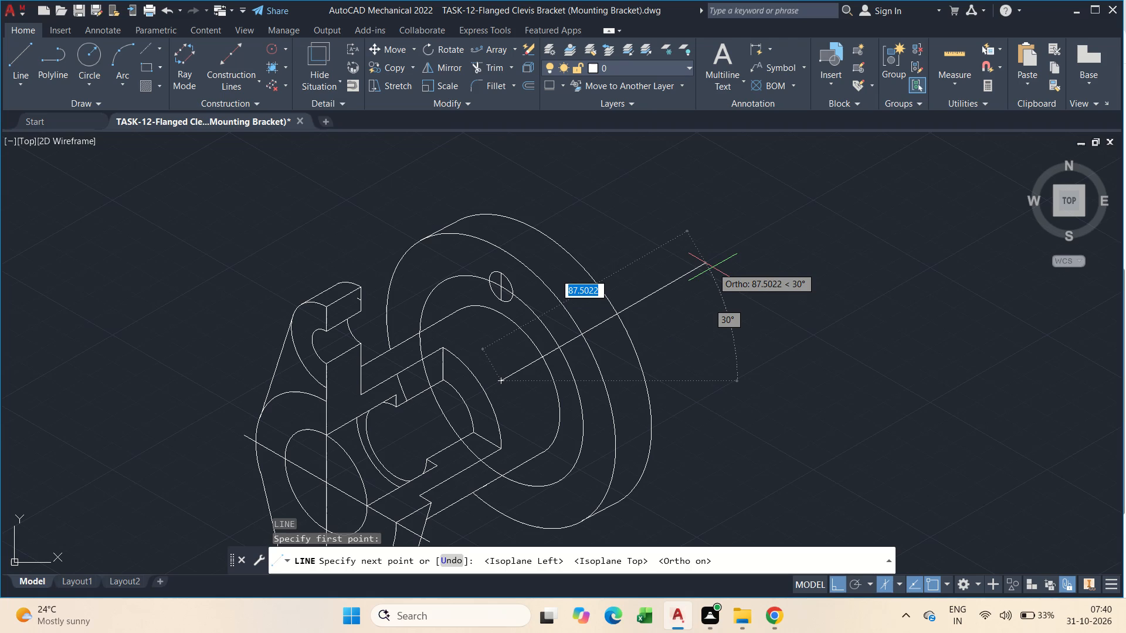
{"action": "key", "text": "Escape"}
Copy the top bolt-hole ellipse from its centre to where the 30° line crosses the bolt circle.
{"action": "scroll", "coordinate": [509, 291], "scroll_direction": "up", "scroll_amount": 1}
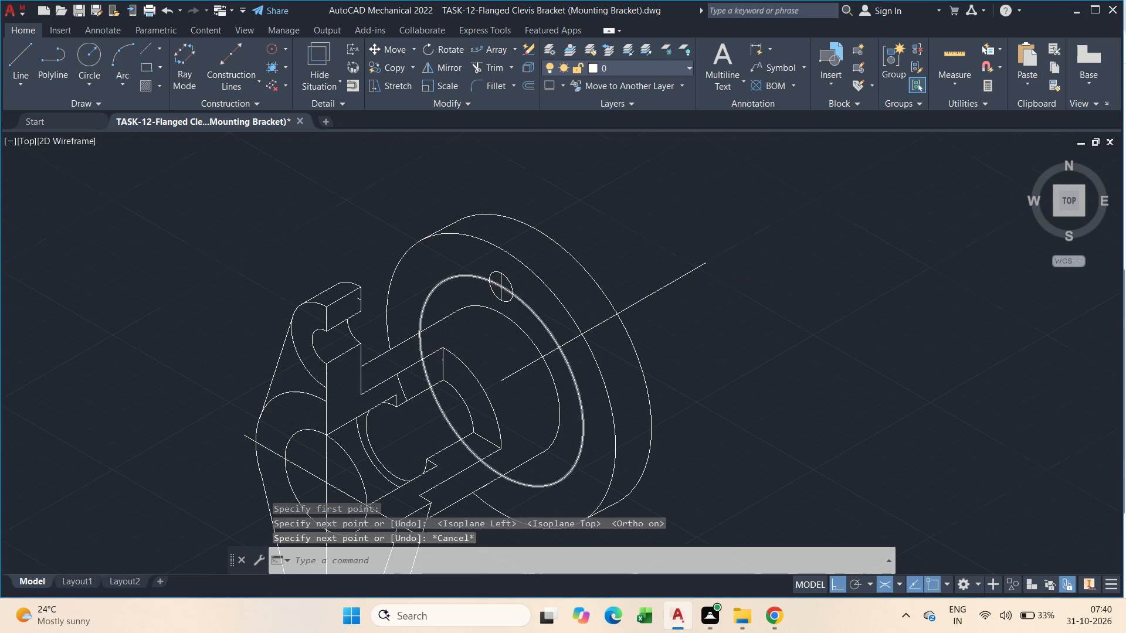
{"action": "scroll", "coordinate": [509, 291], "scroll_direction": "up", "scroll_amount": 1}
{"action": "left_click", "coordinate": [513, 292]}
{"action": "key", "text": "Escape"}
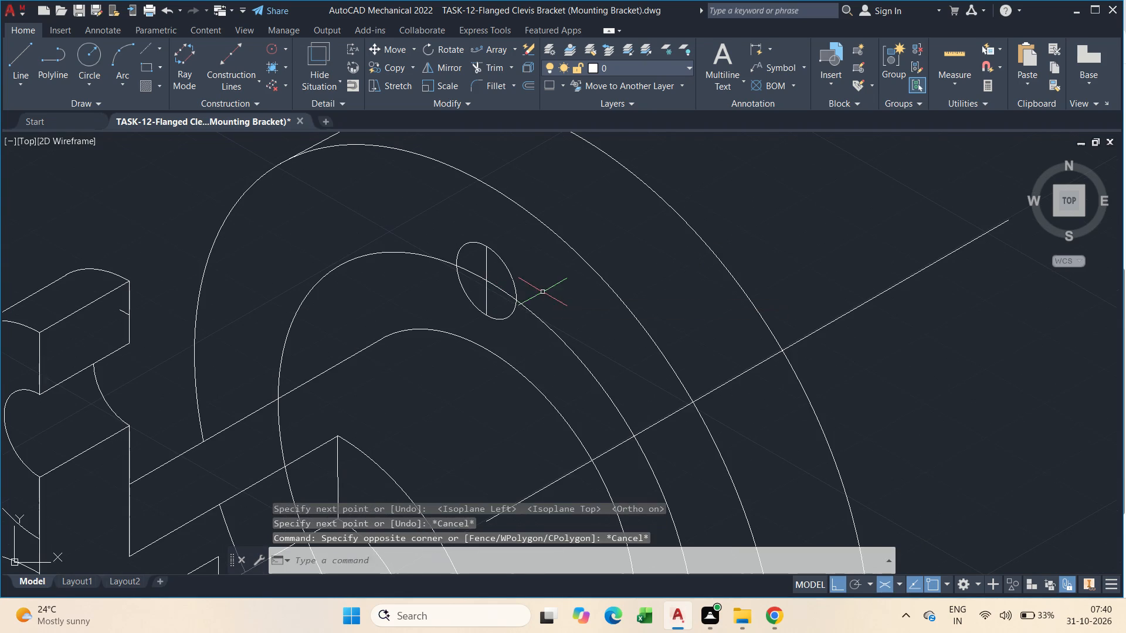
{"action": "left_click_drag", "start_coordinate": [540, 290], "coordinate": [531, 286]}
{"action": "left_click", "coordinate": [501, 271]}
{"action": "key", "text": "Escape"}
{"action": "left_click_drag", "start_coordinate": [538, 286], "coordinate": [531, 283]}
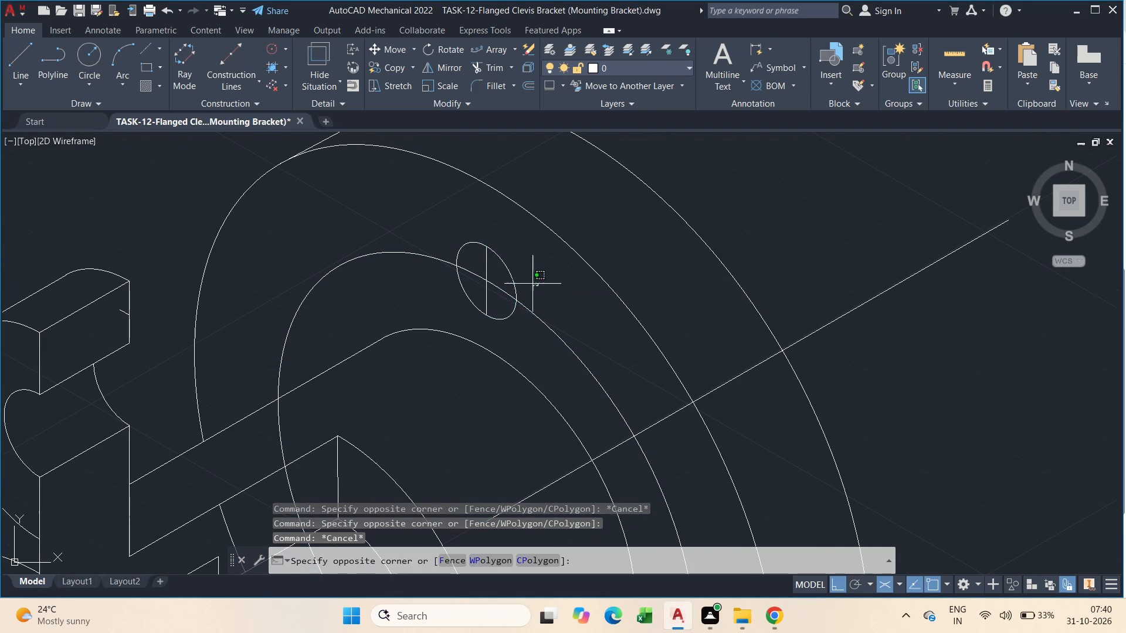
{"action": "left_click", "coordinate": [507, 272]}
{"action": "key", "text": "c"}
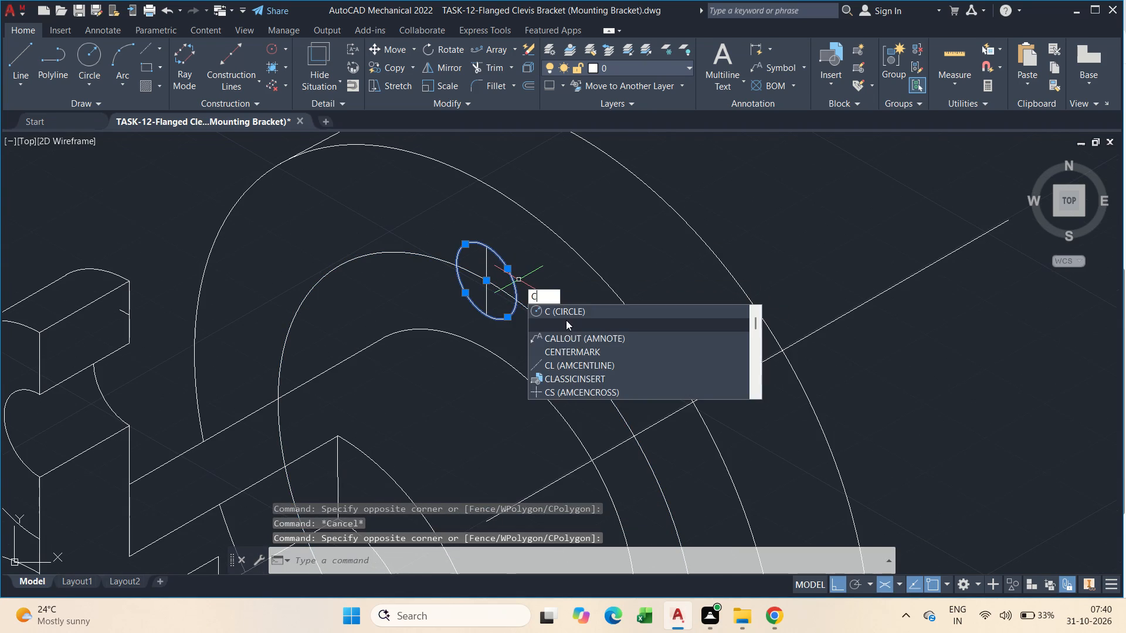
{"action": "left_click", "coordinate": [568, 323]}
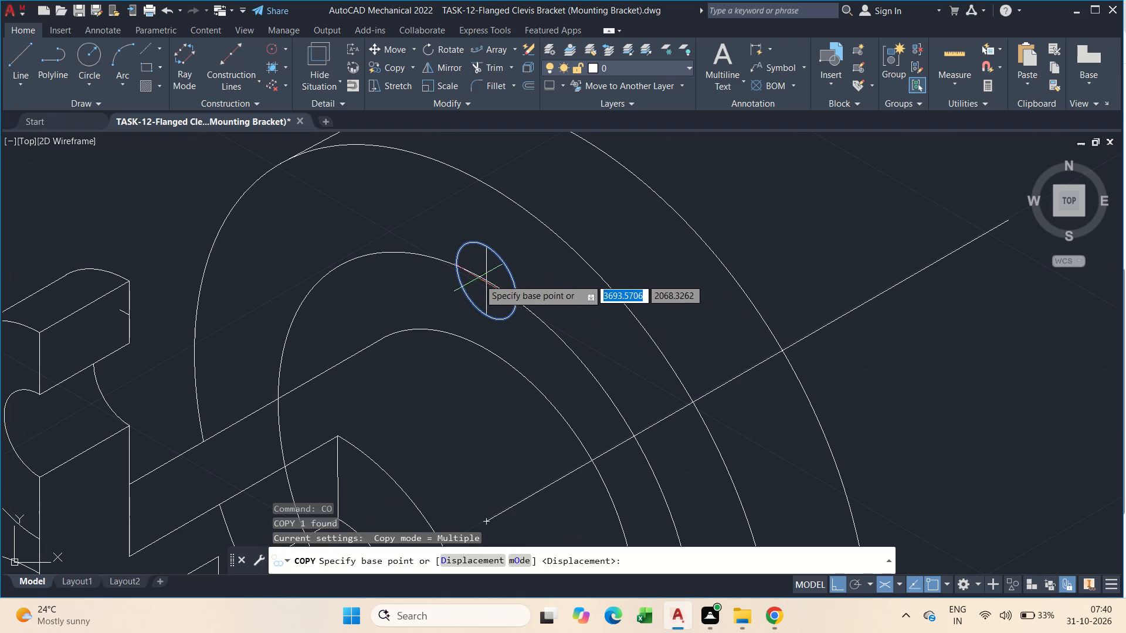
{"action": "left_click", "coordinate": [486, 280]}
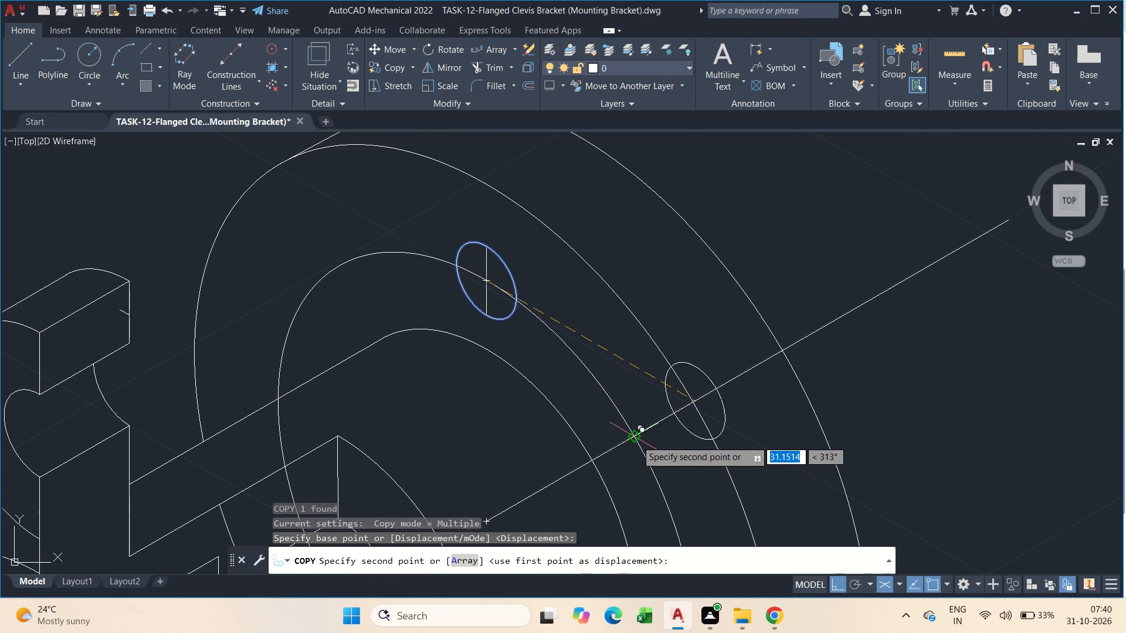
{"action": "left_click", "coordinate": [636, 440]}
{"action": "key", "text": "Escape"}
Trim the 30° line at the flange's front edge and erase the leftover piece beyond the rim.
{"action": "scroll", "coordinate": [636, 440], "scroll_direction": "down", "scroll_amount": 2}
{"action": "middle_click_drag", "start_coordinate": [636, 440], "coordinate": [625, 308]}
{"action": "key", "text": "Escape"}
{"action": "scroll", "coordinate": [604, 346], "scroll_direction": "up", "scroll_amount": 2}
{"action": "scroll", "coordinate": [604, 346], "scroll_direction": "down", "scroll_amount": 1}
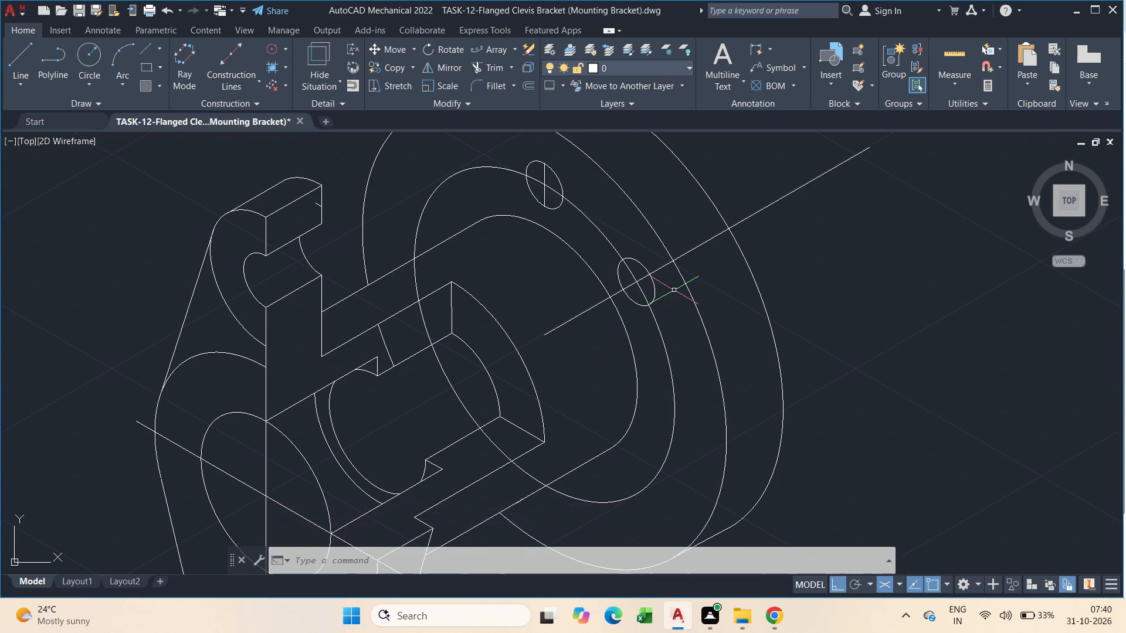
{"action": "key", "text": "Escape"}
{"action": "type", "text": "tr"}
{"action": "key", "text": "space"}
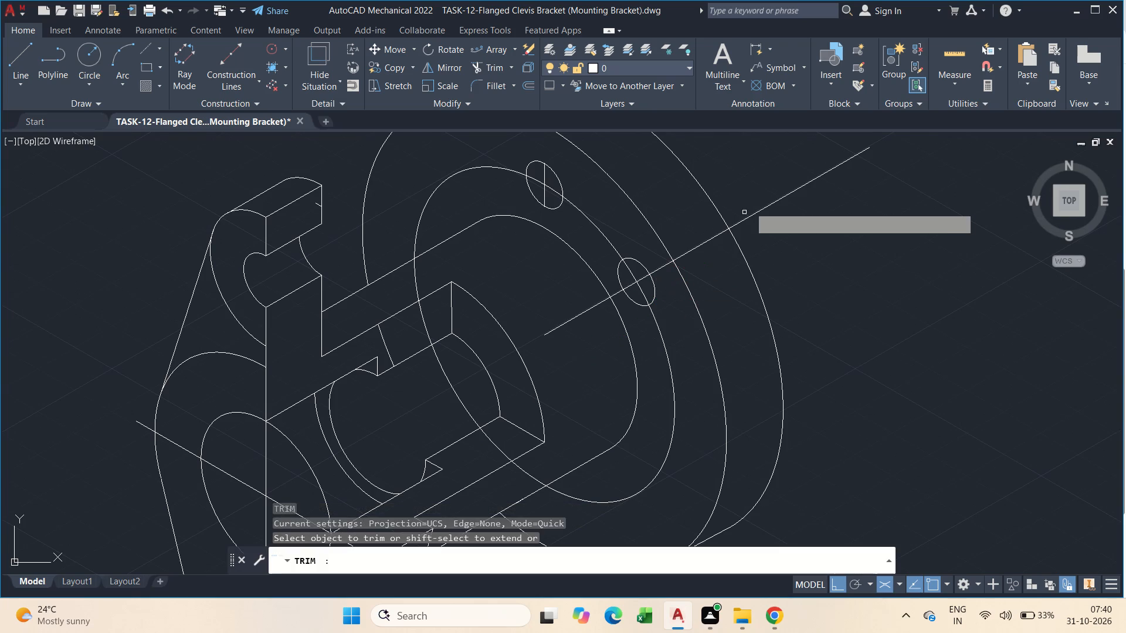
{"action": "left_click_drag", "start_coordinate": [718, 222], "coordinate": [735, 253]}
{"action": "key", "text": "Escape"}
{"action": "left_click_drag", "start_coordinate": [811, 216], "coordinate": [803, 216]}
{"action": "left_click", "coordinate": [782, 180]}
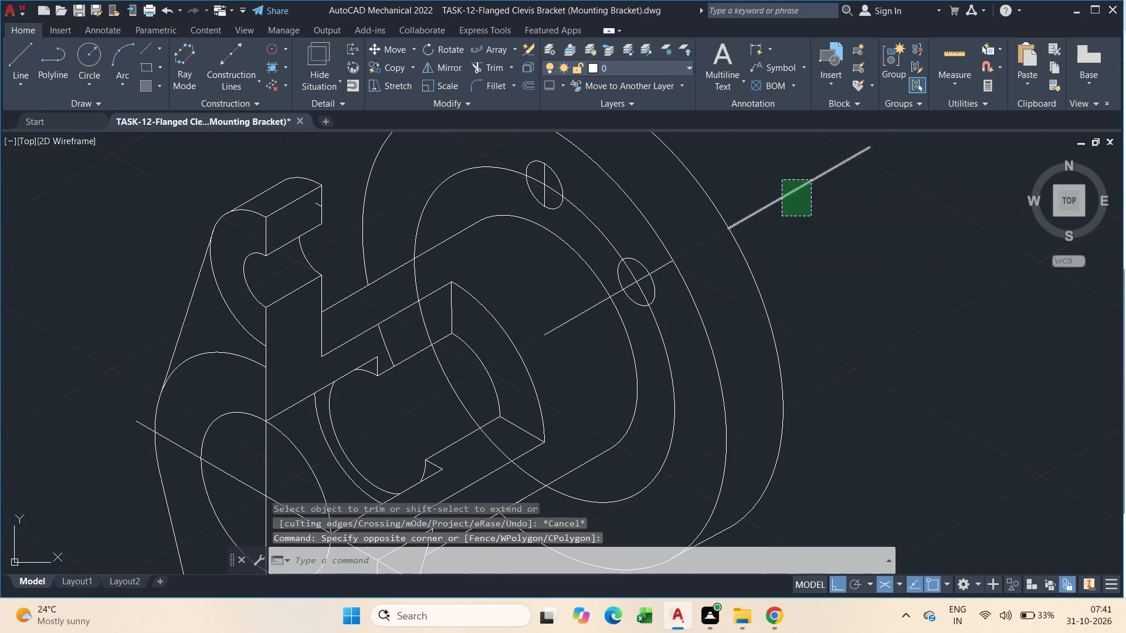
{"action": "key", "text": "Delete"}
Draw a construction line from the flange's centre at 330°, extending past the flange's front edge, with Ortho off.
{"action": "scroll", "coordinate": [790, 218], "scroll_direction": "down", "scroll_amount": 3}
{"action": "scroll", "coordinate": [803, 317], "scroll_direction": "up", "scroll_amount": 1}
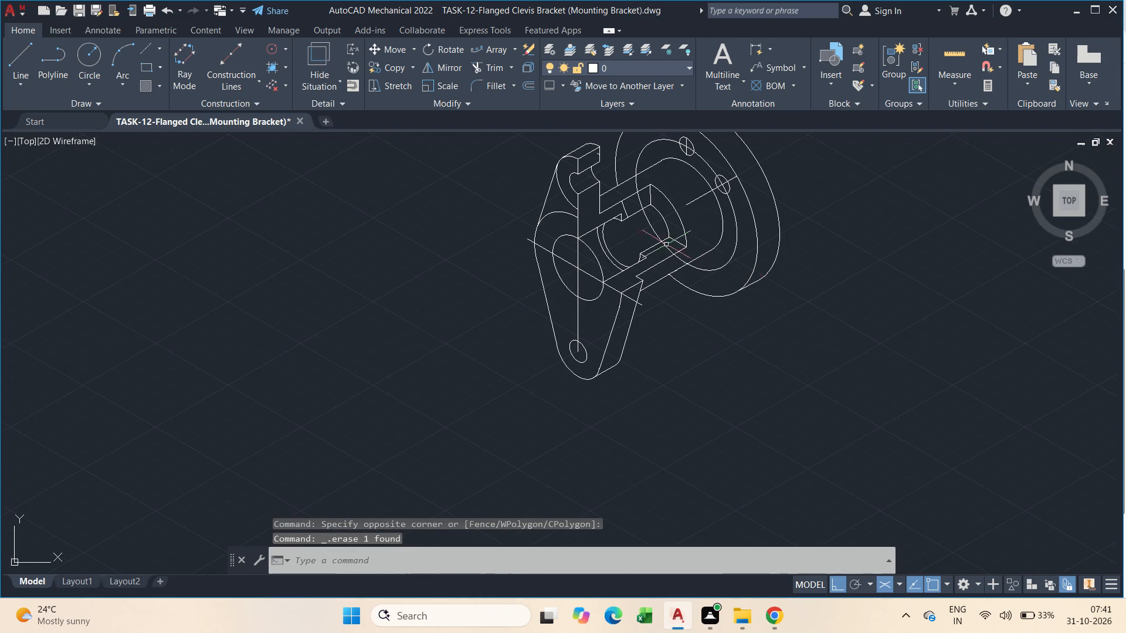
{"action": "middle_click_drag", "start_coordinate": [664, 243], "coordinate": [670, 253]}
{"action": "key", "text": "Escape"}
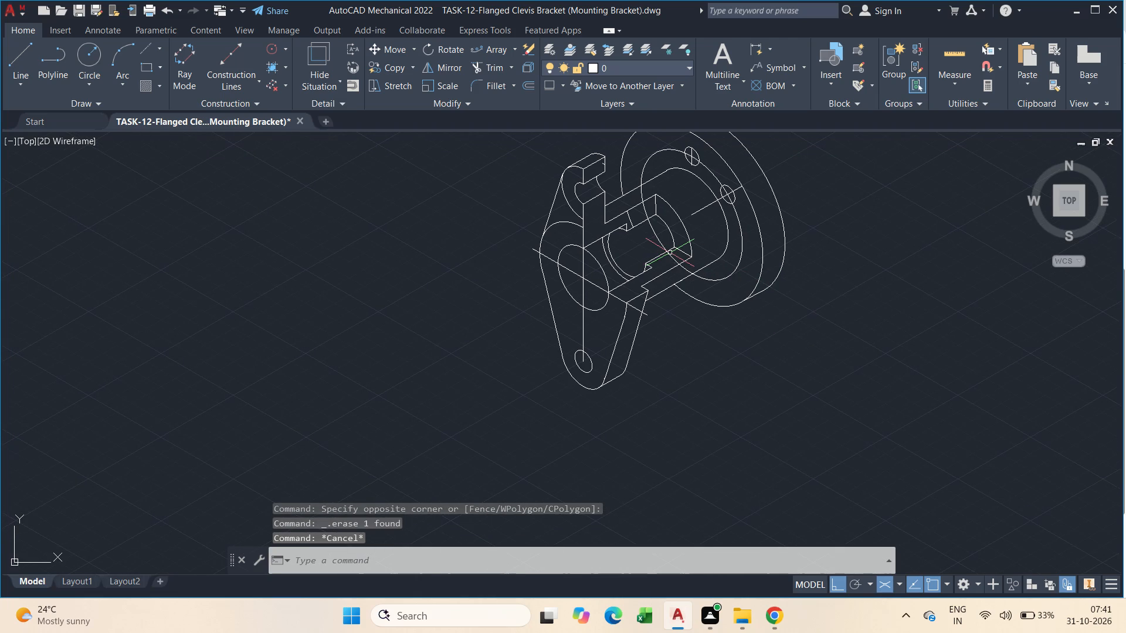
{"action": "type", "text": "l"}
{"action": "key", "text": "space"}
{"action": "scroll", "coordinate": [686, 192], "scroll_direction": "up", "scroll_amount": 2}
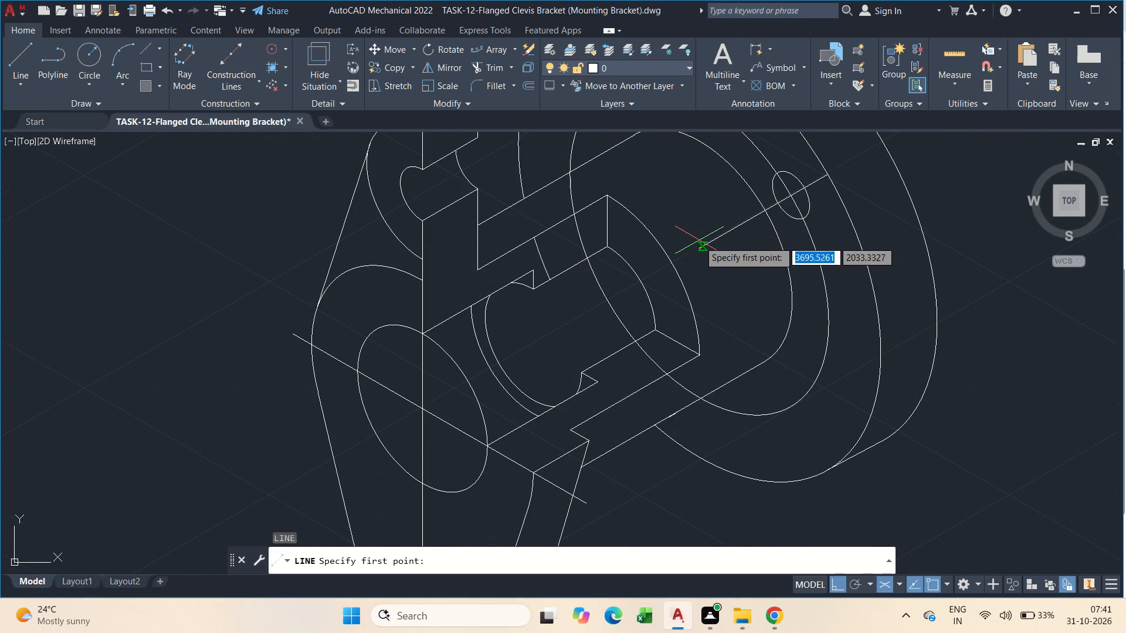
{"action": "left_click", "coordinate": [702, 244]}
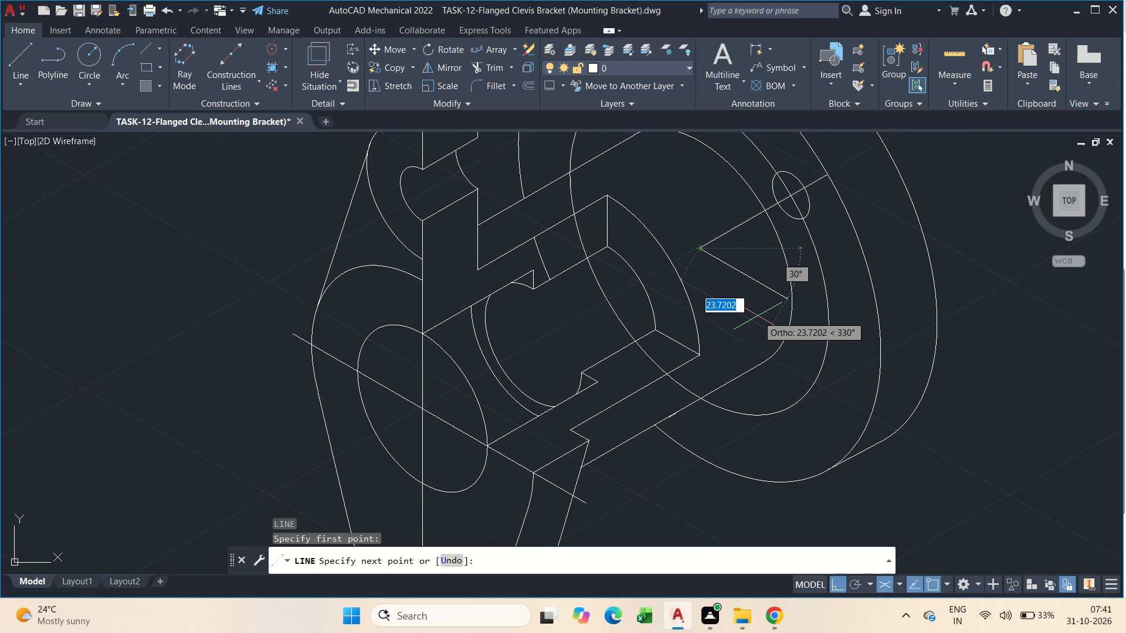
{"action": "key", "text": "F8"}
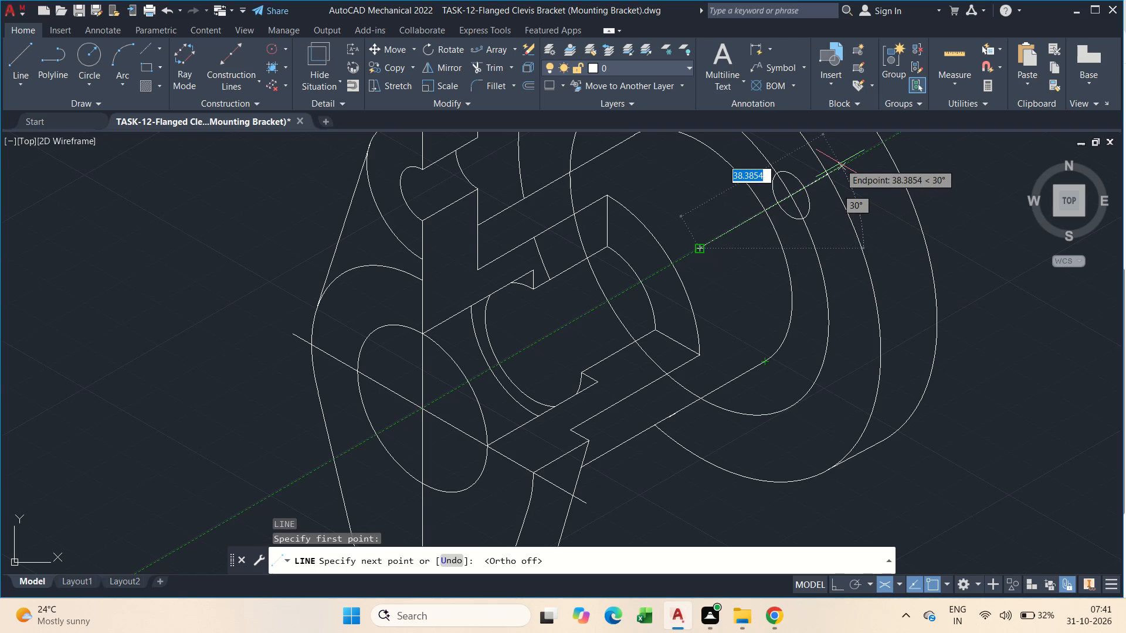
{"action": "middle_click", "coordinate": [840, 164]}
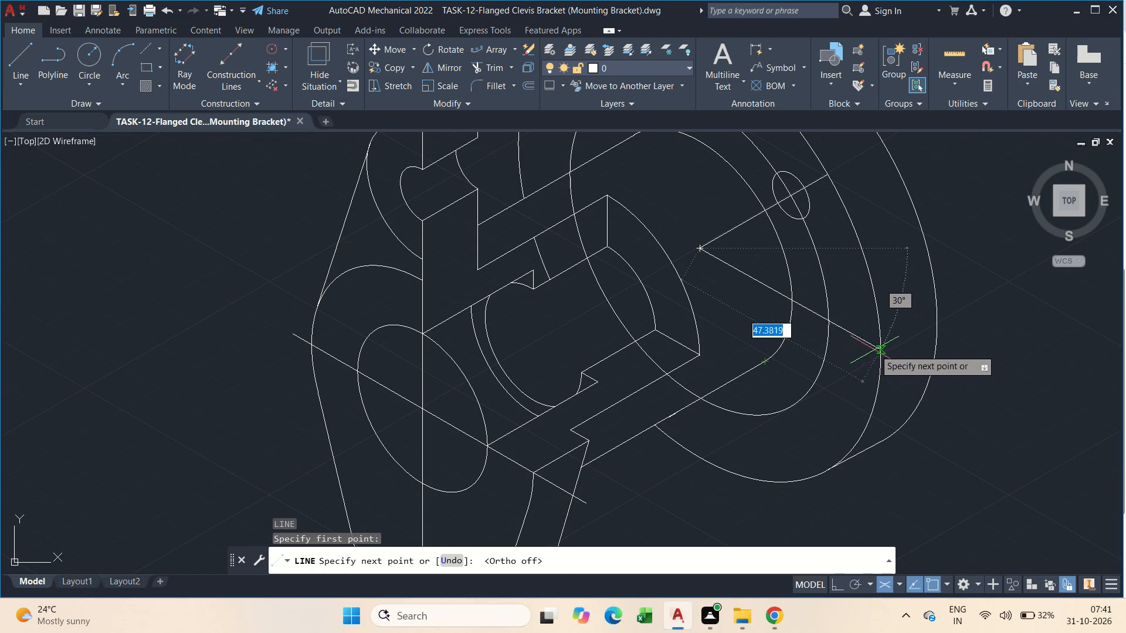
{"action": "left_click", "coordinate": [905, 366]}
{"action": "key", "text": "Escape"}
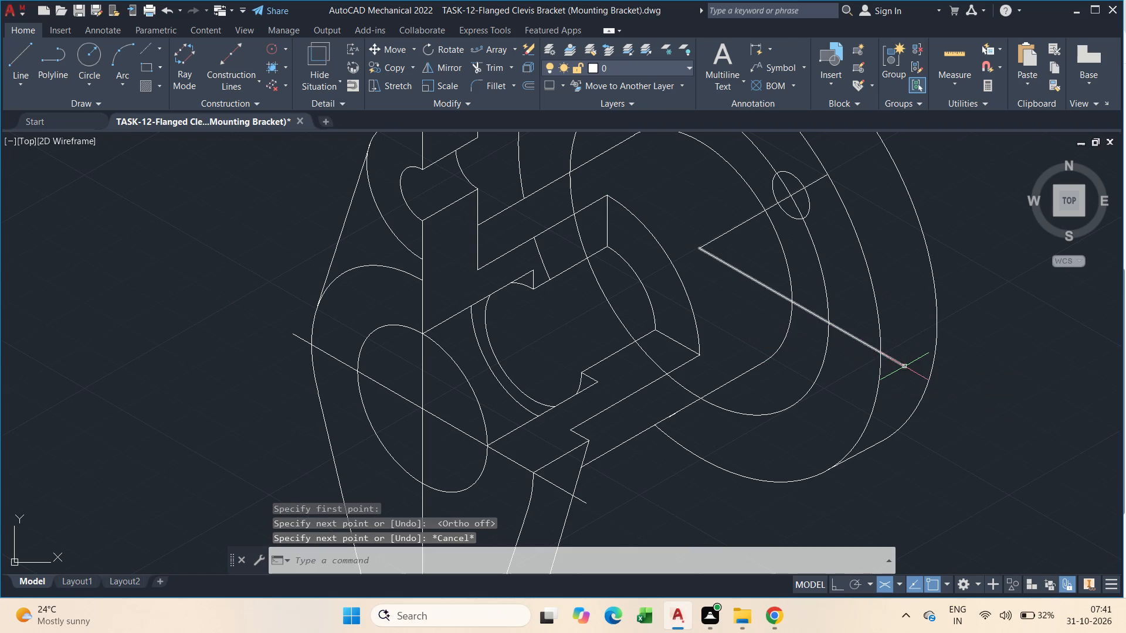
Copy the bolt-hole ellipse on the 30° line to where the 330° line crosses the bolt circle.
{"action": "left_click", "coordinate": [805, 190]}
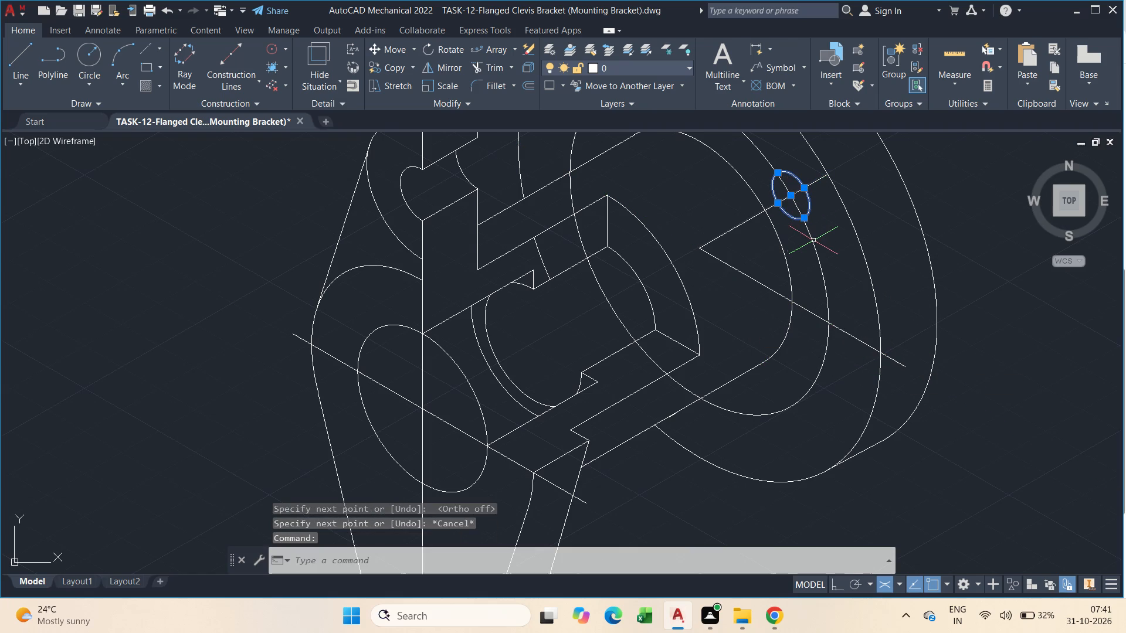
{"action": "key", "text": "c"}
{"action": "left_click_drag", "start_coordinate": [843, 291], "coordinate": [837, 290]}
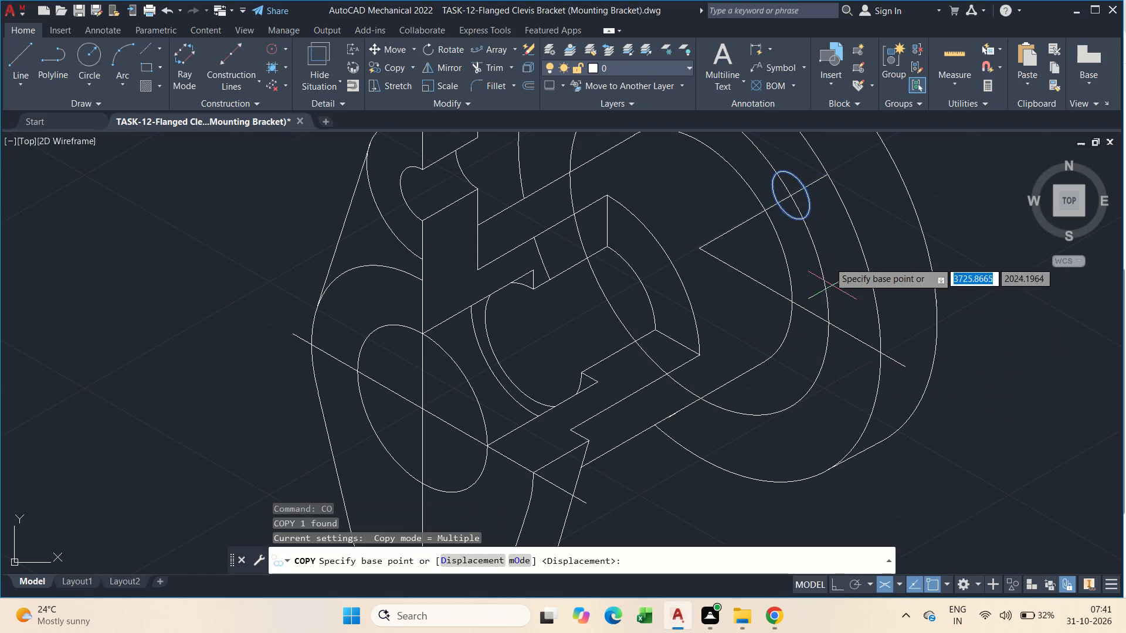
{"action": "left_click", "coordinate": [788, 192]}
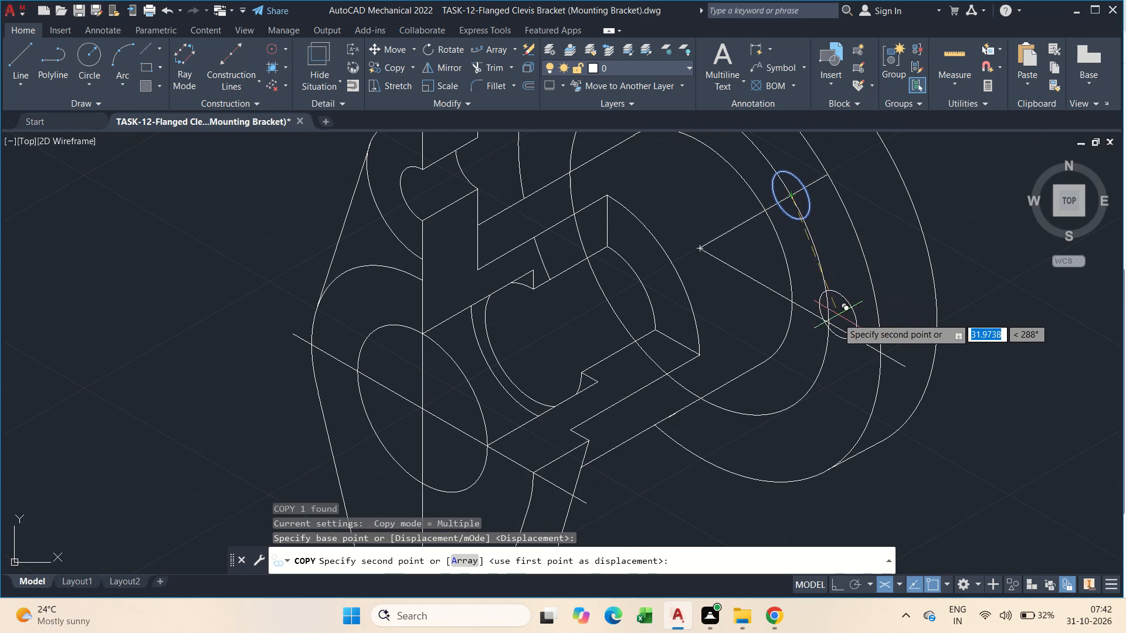
{"action": "left_click", "coordinate": [833, 320]}
{"action": "key", "text": "Escape"}
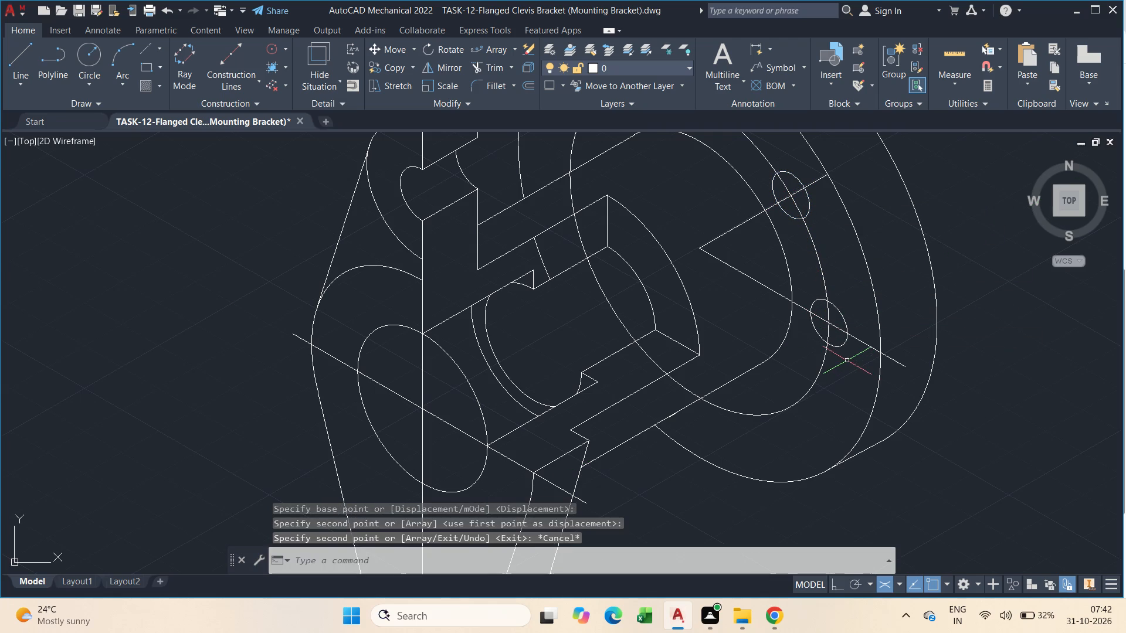
Draw a vertical construction line about 60 long straight down from the flange's centre.
{"action": "type", "text": "l"}
{"action": "key", "text": "space"}
{"action": "left_click", "coordinate": [705, 253]}
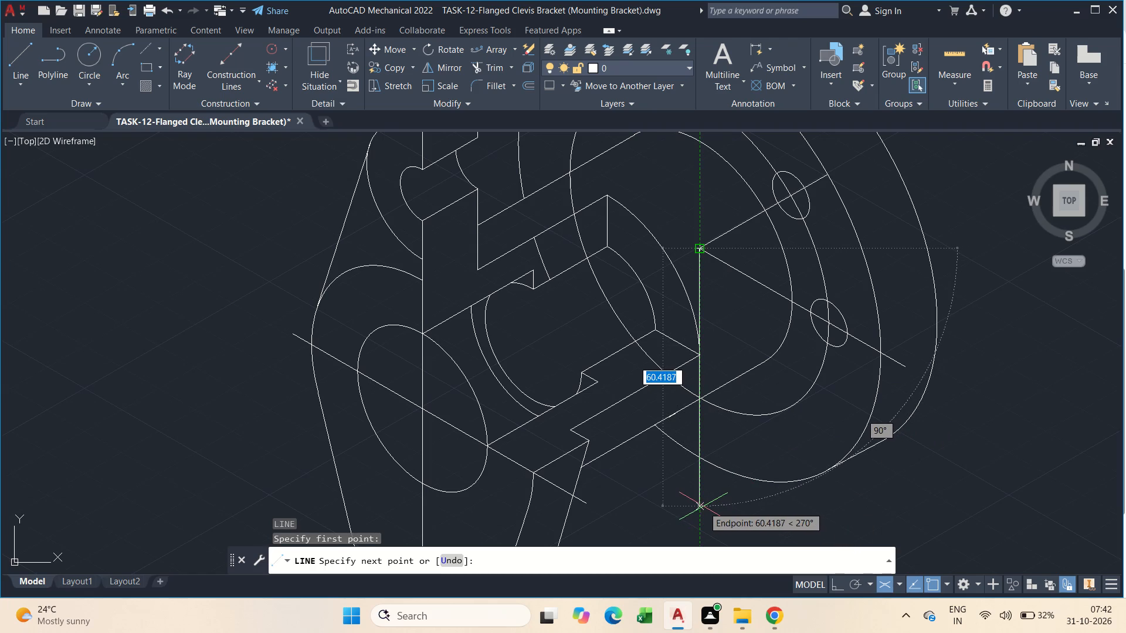
{"action": "left_click", "coordinate": [703, 506]}
{"action": "key", "text": "Escape"}
Copy the bolt-hole ellipse on the 330° line to where the vertical line crosses the bolt circle.
{"action": "scroll", "coordinate": [842, 314], "scroll_direction": "up", "scroll_amount": 1}
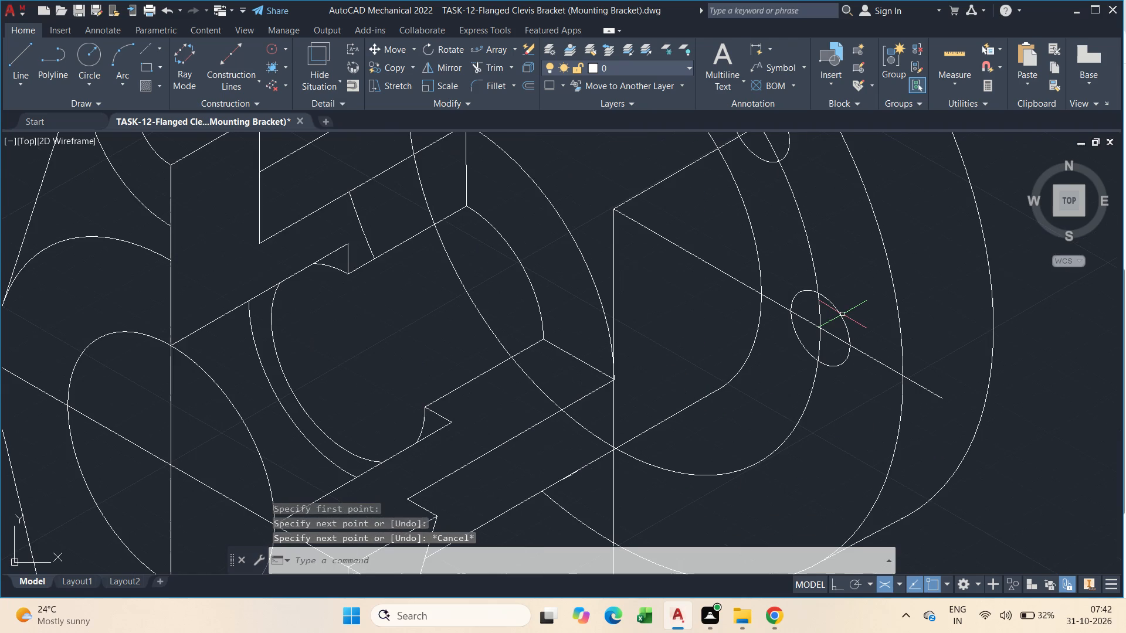
{"action": "left_click", "coordinate": [842, 314]}
{"action": "key", "text": "c"}
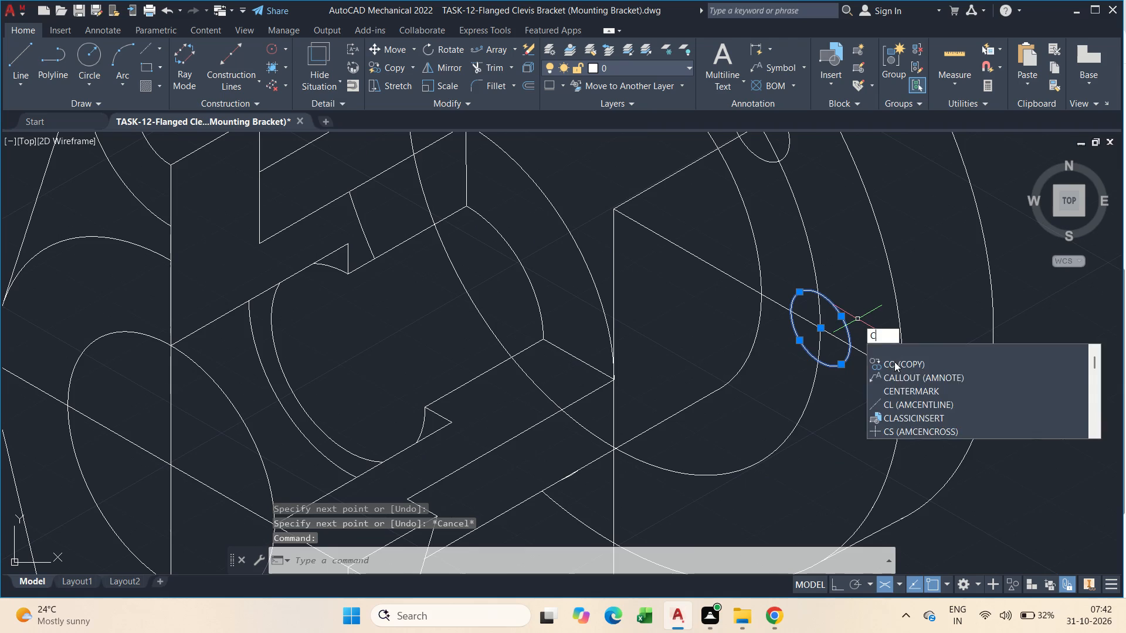
{"action": "left_click", "coordinate": [897, 366]}
{"action": "left_click", "coordinate": [823, 331]}
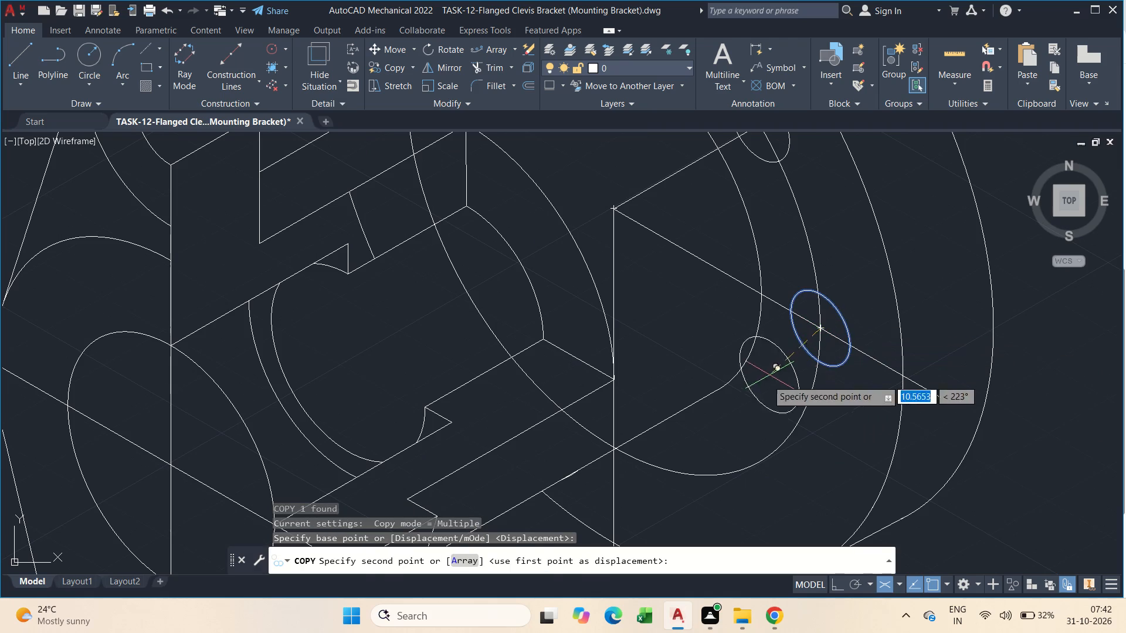
{"action": "scroll", "coordinate": [659, 444], "scroll_direction": "up", "scroll_amount": 4}
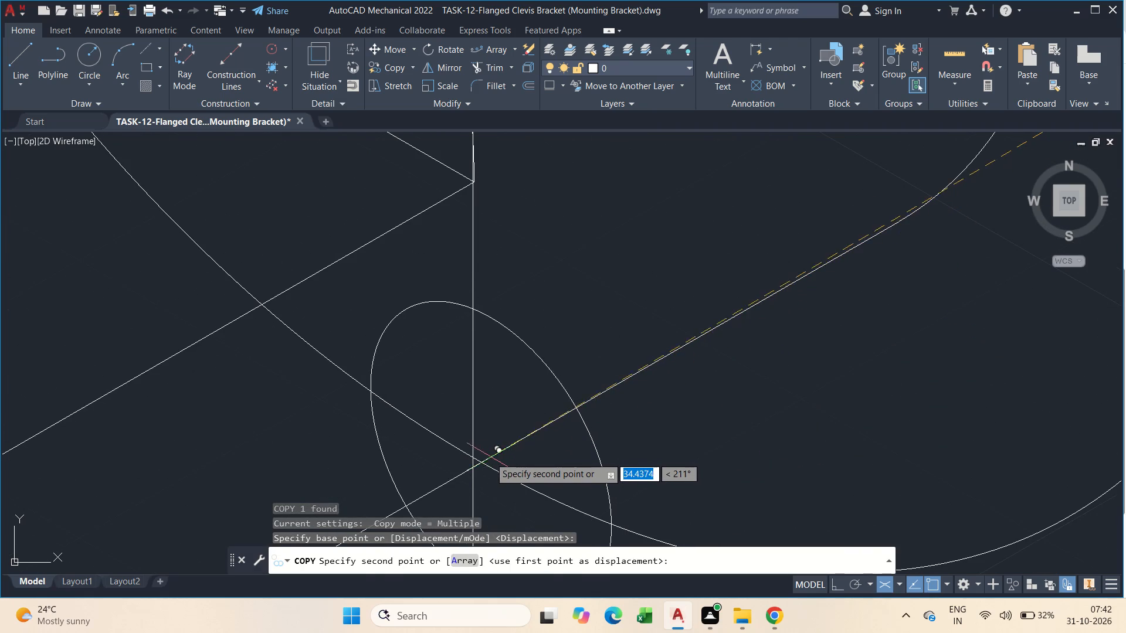
{"action": "left_click", "coordinate": [474, 458]}
{"action": "key", "text": "Escape"}
Examine the placement of the copied bolt holes around the flange's bolt circle.
{"action": "scroll", "coordinate": [552, 410], "scroll_direction": "down", "scroll_amount": 2}
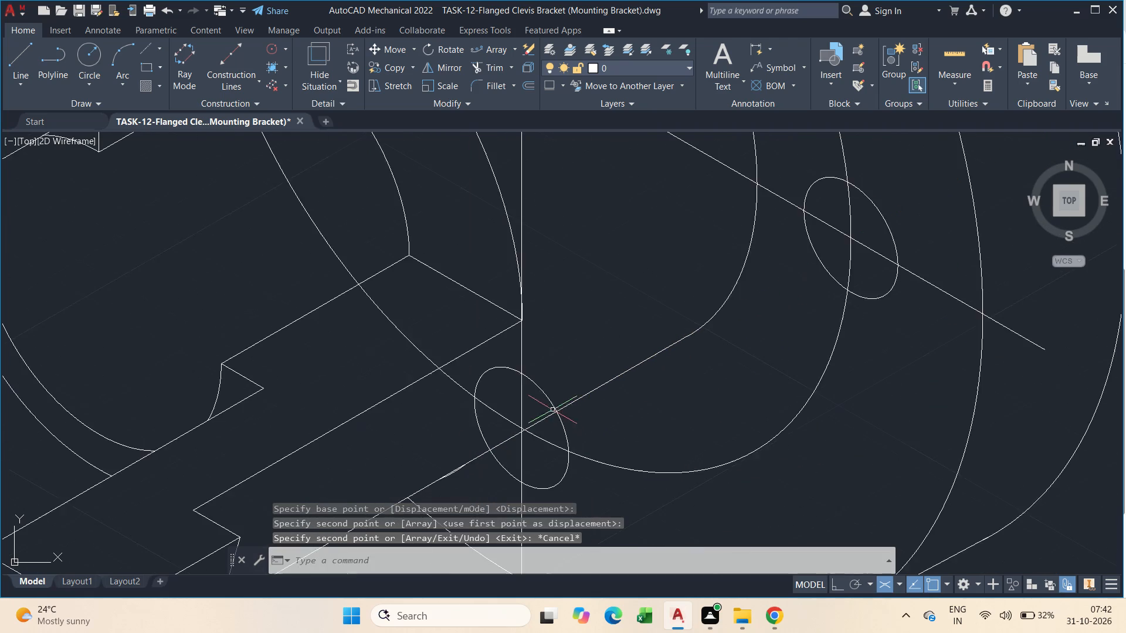
{"action": "middle_click_drag", "start_coordinate": [555, 413], "coordinate": [704, 303]}
{"action": "scroll", "coordinate": [704, 303], "scroll_direction": "down", "scroll_amount": 2}
{"action": "middle_click_drag", "start_coordinate": [840, 401], "coordinate": [874, 435]}
{"action": "middle_click_drag", "start_coordinate": [833, 394], "coordinate": [888, 475]}
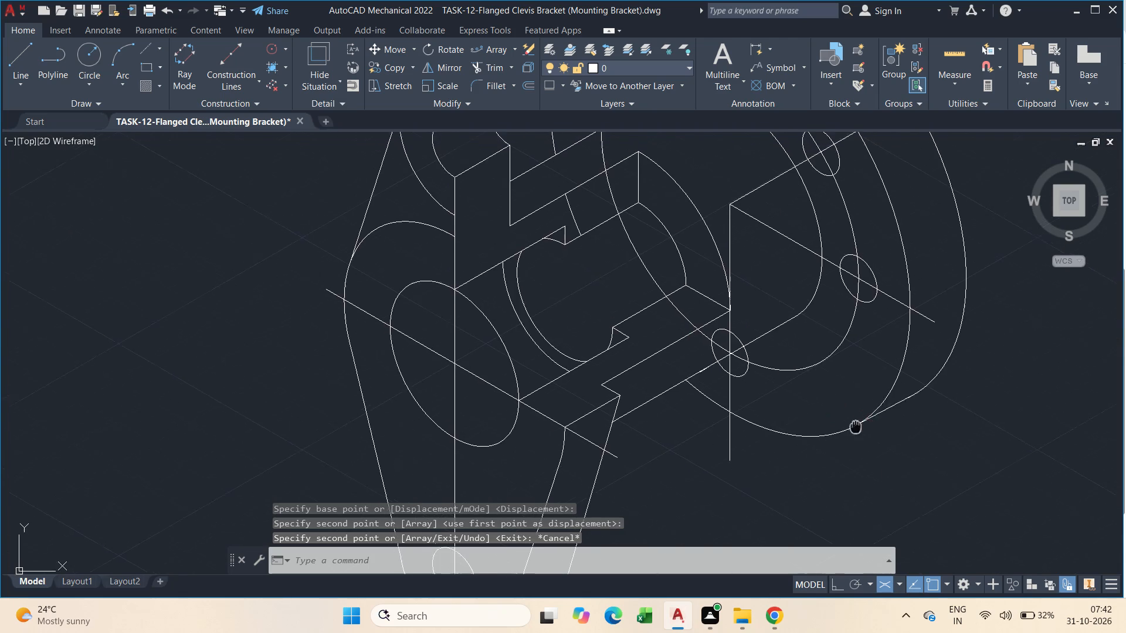
{"action": "middle_click_drag", "start_coordinate": [888, 475], "coordinate": [888, 475]}
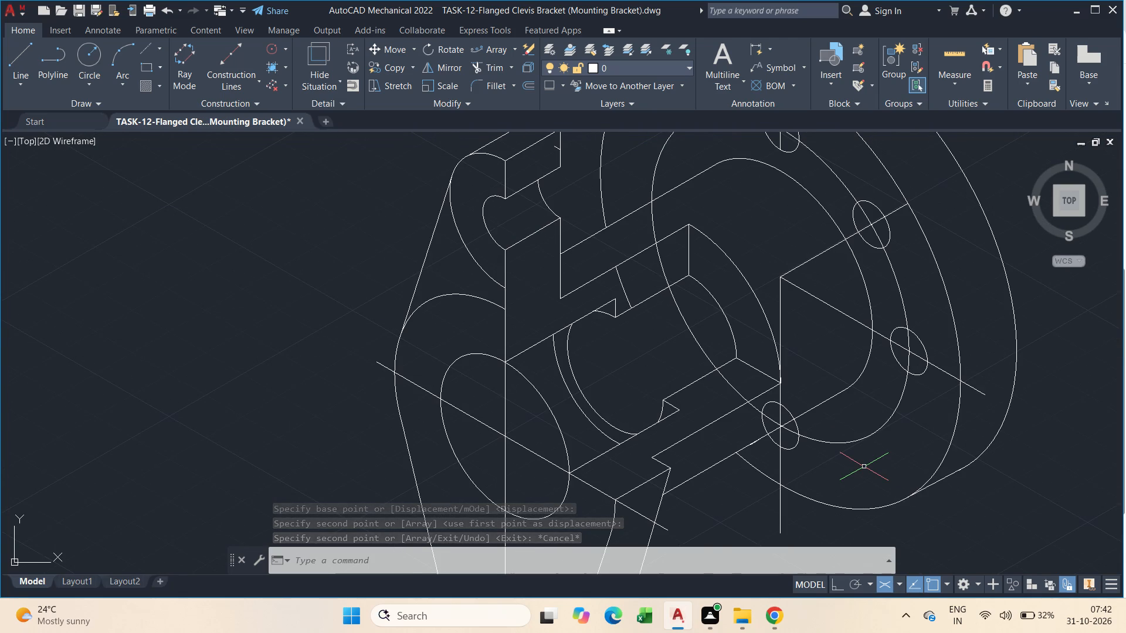
{"action": "scroll", "coordinate": [859, 363], "scroll_direction": "down", "scroll_amount": 2}
{"action": "scroll", "coordinate": [859, 363], "scroll_direction": "up", "scroll_amount": 1}
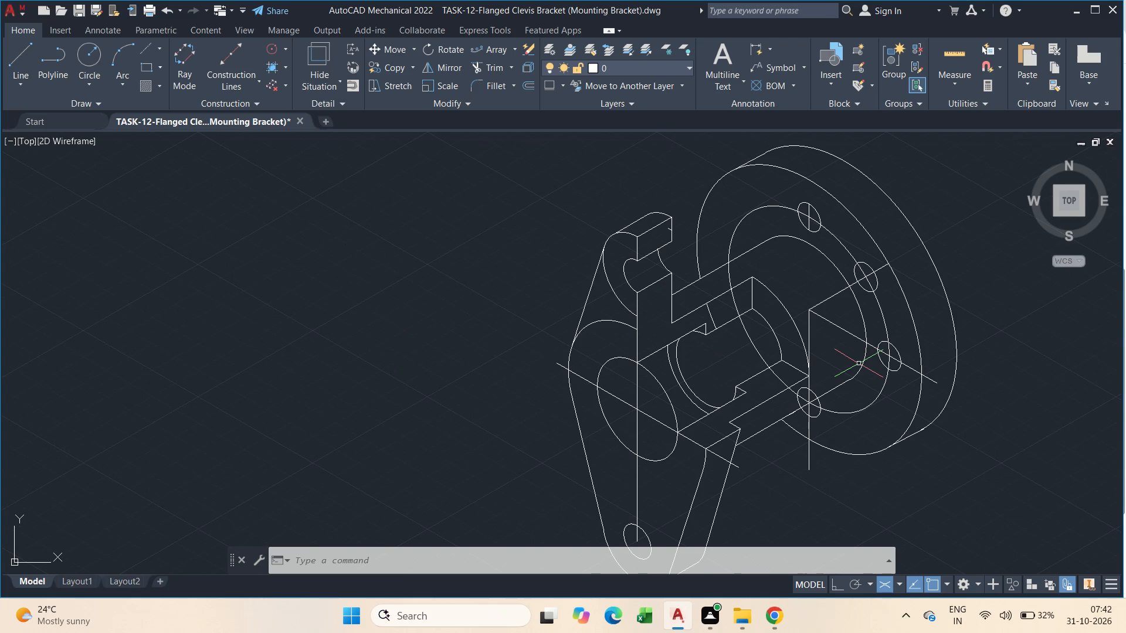
{"action": "scroll", "coordinate": [884, 283], "scroll_direction": "up", "scroll_amount": 3}
{"action": "scroll", "coordinate": [884, 283], "scroll_direction": "down", "scroll_amount": 2}
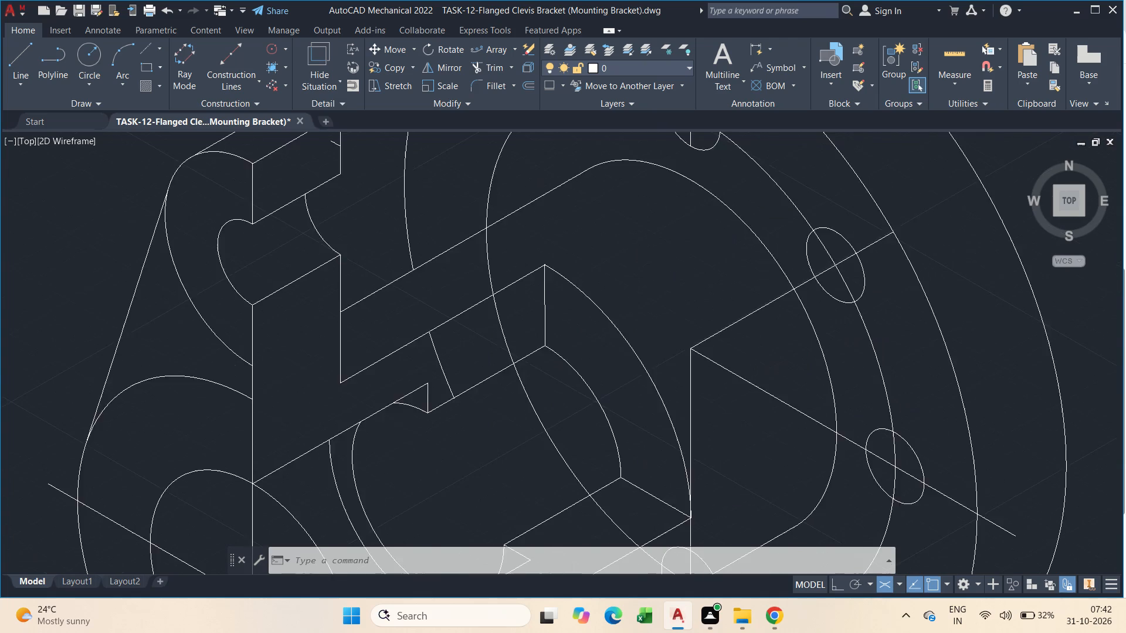
Erase the 30°, 330° and vertical construction lines radiating from the flange's centre.
{"action": "scroll", "coordinate": [884, 283], "scroll_direction": "down", "scroll_amount": 1}
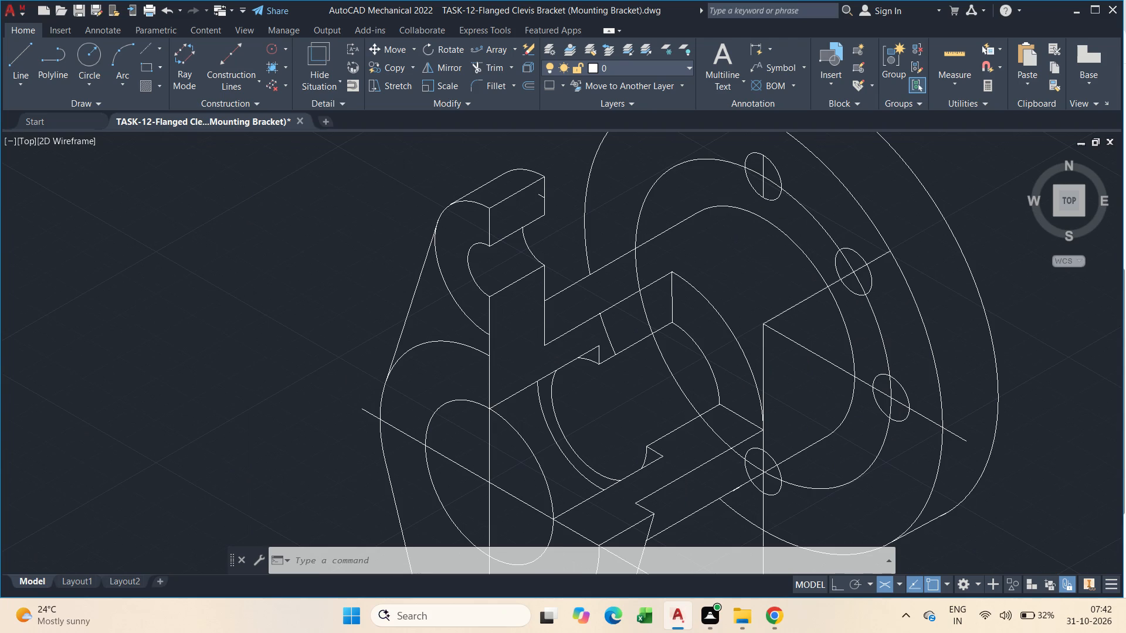
{"action": "scroll", "coordinate": [849, 301], "scroll_direction": "up", "scroll_amount": 1}
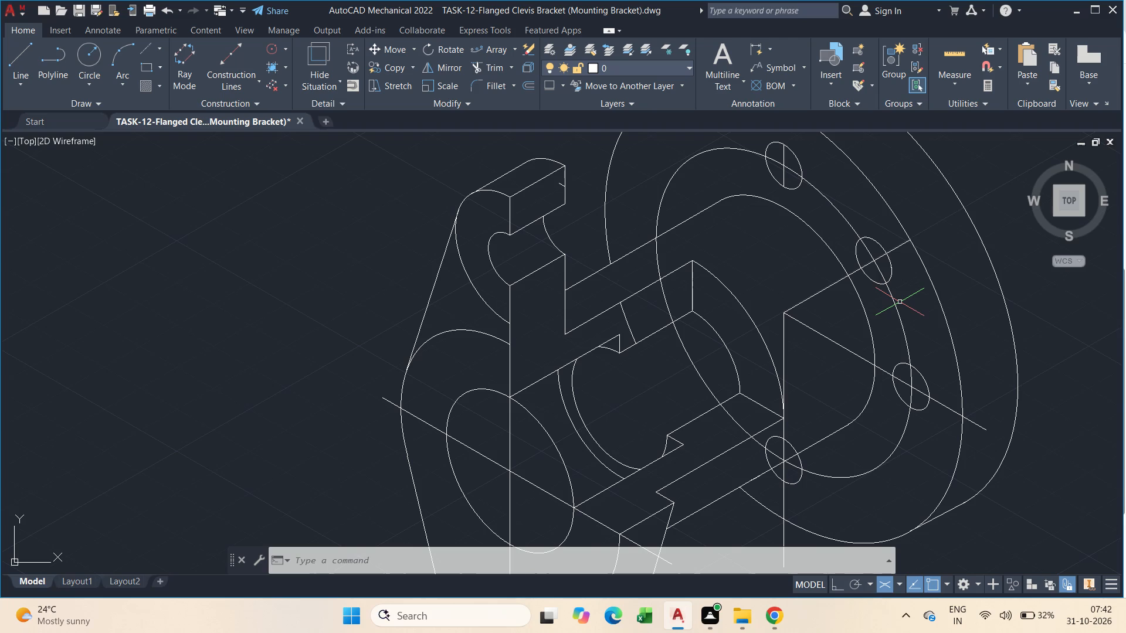
{"action": "key", "text": "Escape"}
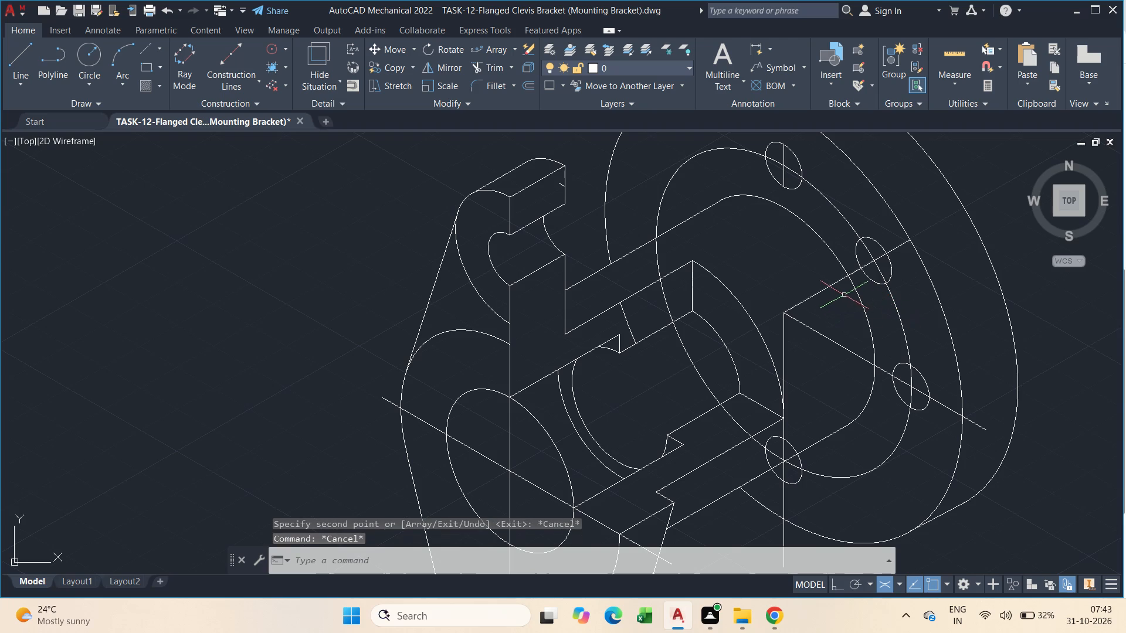
{"action": "left_click", "coordinate": [839, 294]}
{"action": "left_click", "coordinate": [826, 283]}
{"action": "key", "text": "Delete"}
{"action": "left_click_drag", "start_coordinate": [833, 386], "coordinate": [825, 383]}
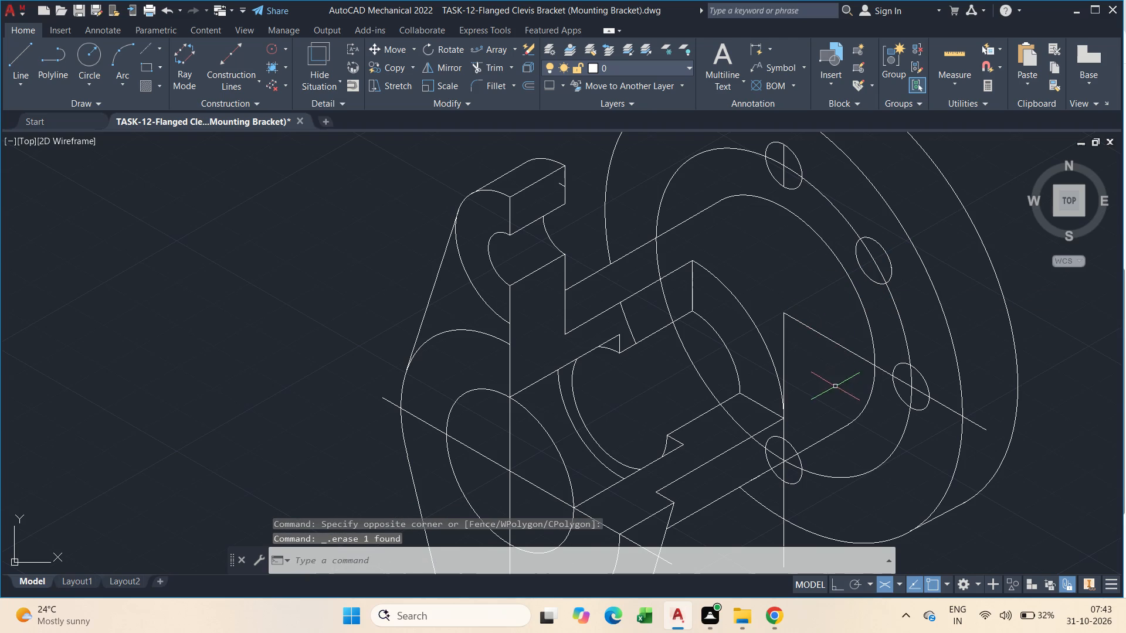
{"action": "left_click_drag", "start_coordinate": [825, 383], "coordinate": [812, 361]}
{"action": "left_click", "coordinate": [808, 332]}
{"action": "key", "text": "Delete"}
{"action": "left_click", "coordinate": [808, 332]}
{"action": "left_click", "coordinate": [776, 302]}
{"action": "left_click_drag", "start_coordinate": [788, 309], "coordinate": [803, 324]}
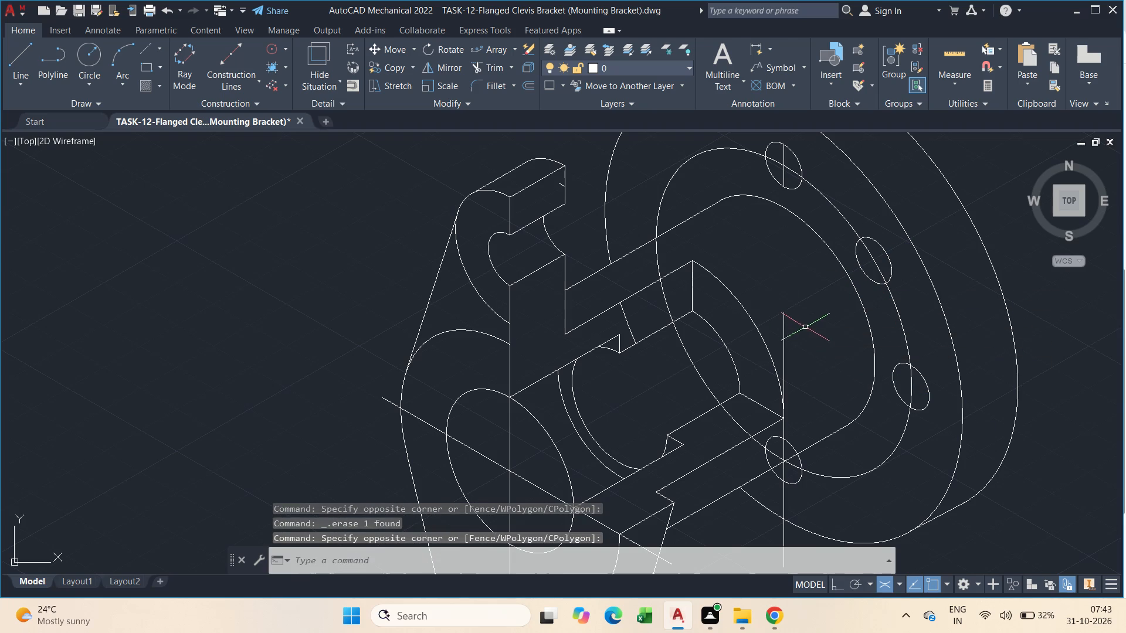
{"action": "left_click_drag", "start_coordinate": [815, 342], "coordinate": [789, 328]}
{"action": "left_click", "coordinate": [775, 308]}
{"action": "key", "text": "Delete"}
{"action": "middle_click_drag", "start_coordinate": [798, 297], "coordinate": [802, 315]}
{"action": "scroll", "coordinate": [800, 308], "scroll_direction": "down", "scroll_amount": 1}
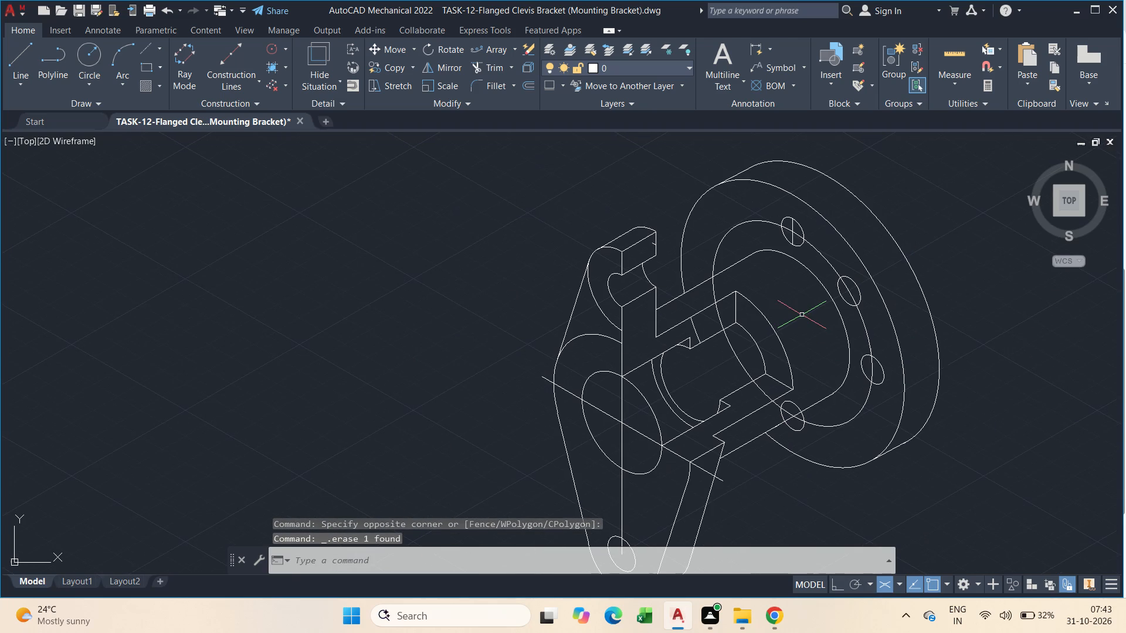
{"action": "key", "text": "Escape"}
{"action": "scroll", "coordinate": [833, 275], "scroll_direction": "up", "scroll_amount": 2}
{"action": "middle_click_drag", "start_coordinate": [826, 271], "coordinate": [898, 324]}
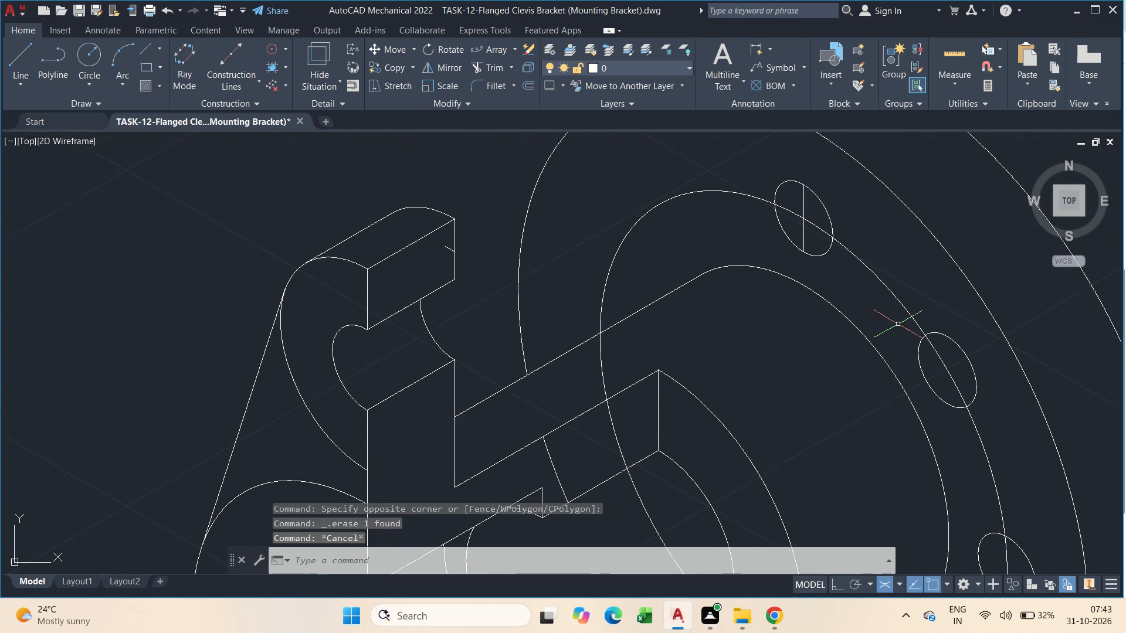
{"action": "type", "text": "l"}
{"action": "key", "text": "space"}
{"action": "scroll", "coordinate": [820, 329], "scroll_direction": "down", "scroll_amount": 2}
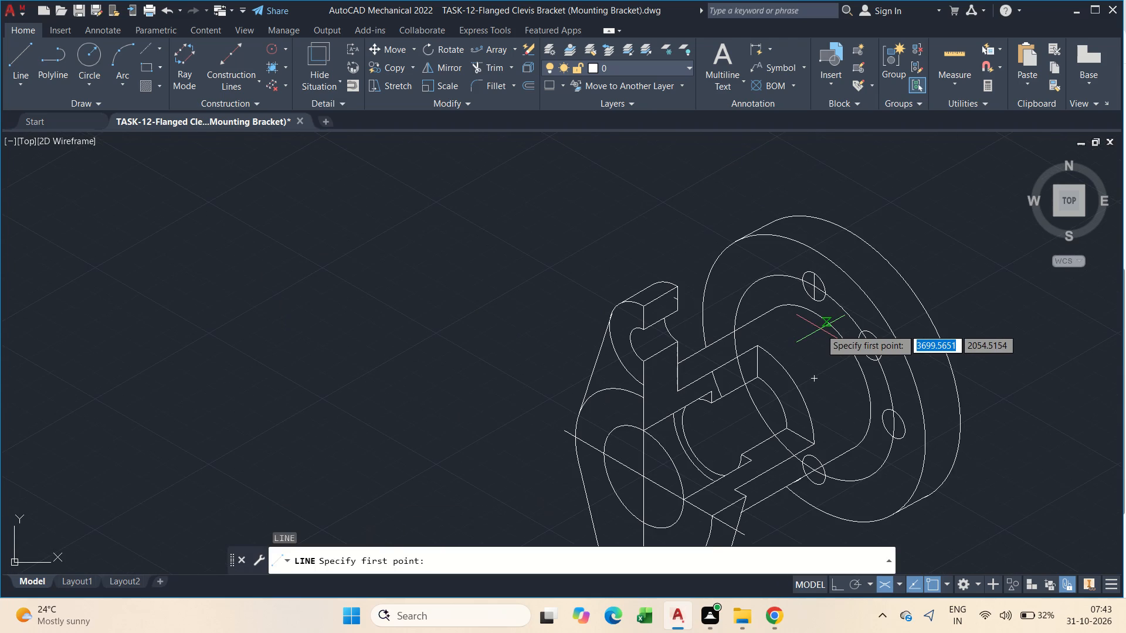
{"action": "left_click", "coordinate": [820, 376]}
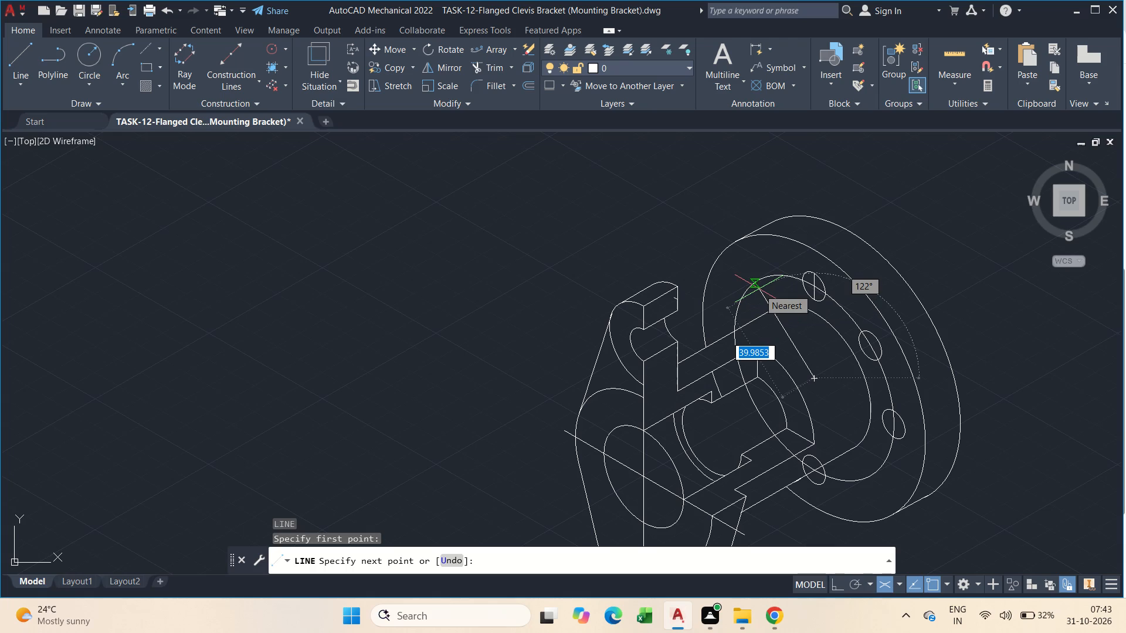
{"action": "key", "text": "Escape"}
Draw a construction line about 60 long at 150° from the flange's centre, crossing the bolt circle.
{"action": "middle_click_drag", "start_coordinate": [853, 437], "coordinate": [812, 341]}
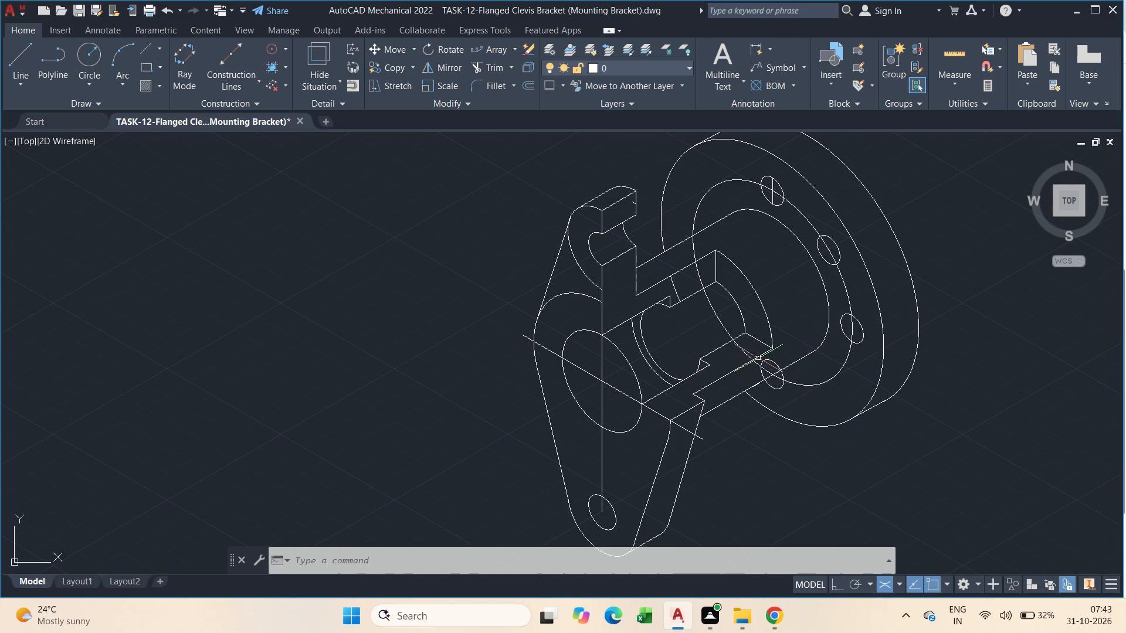
{"action": "scroll", "coordinate": [772, 236], "scroll_direction": "up", "scroll_amount": 2}
{"action": "middle_click_drag", "start_coordinate": [824, 239], "coordinate": [685, 358]}
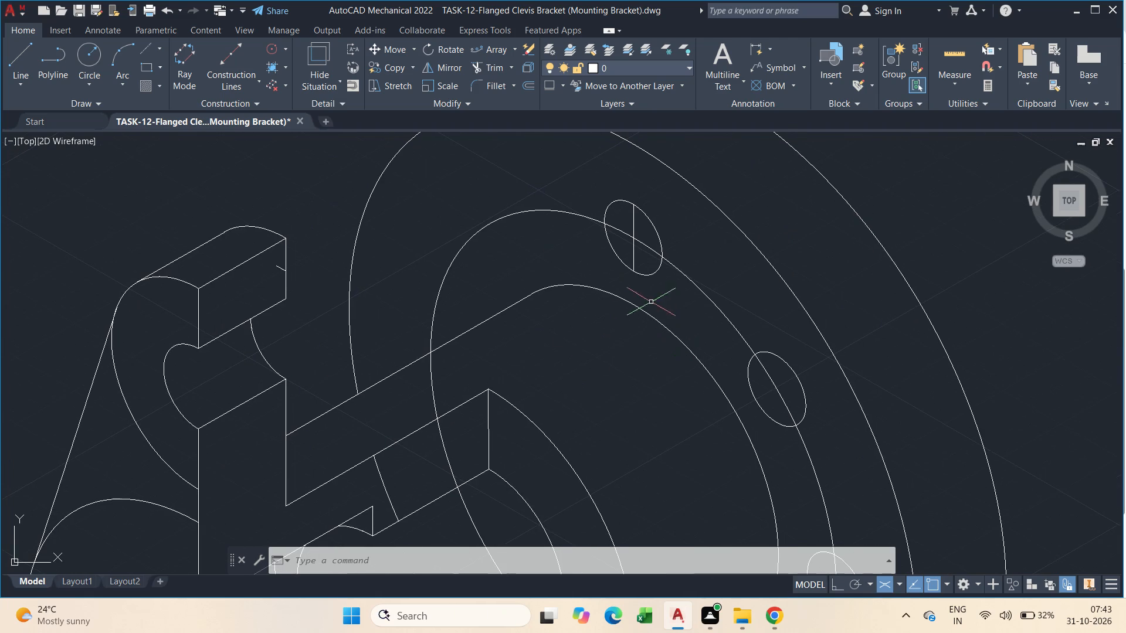
{"action": "type", "text": "l"}
{"action": "key", "text": "space"}
{"action": "scroll", "coordinate": [575, 358], "scroll_direction": "down", "scroll_amount": 1}
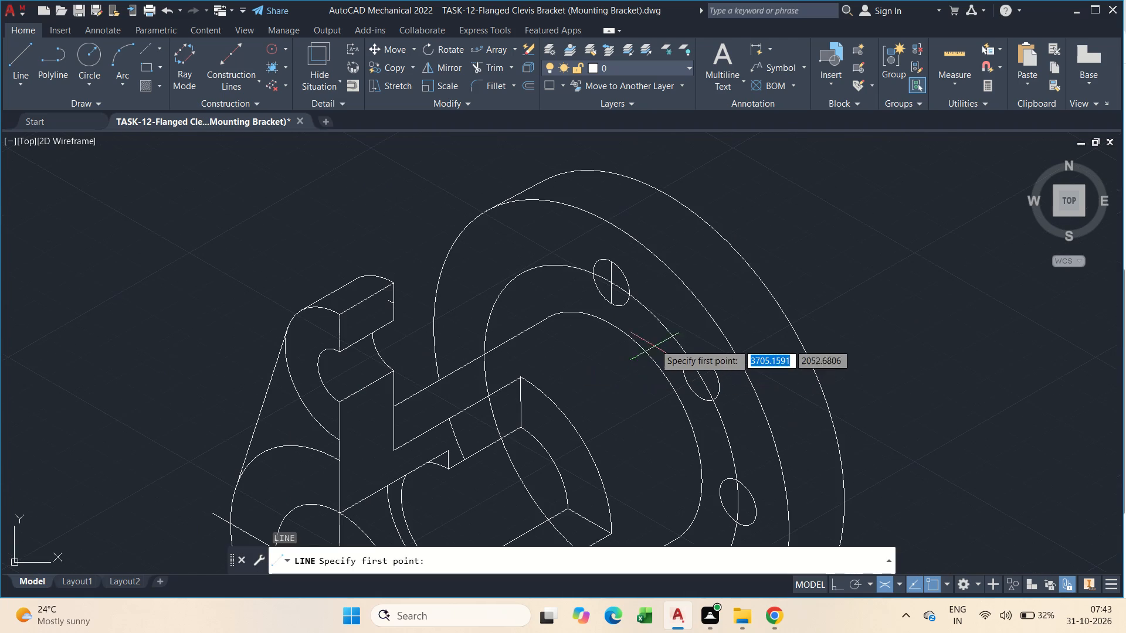
{"action": "left_click", "coordinate": [610, 426]}
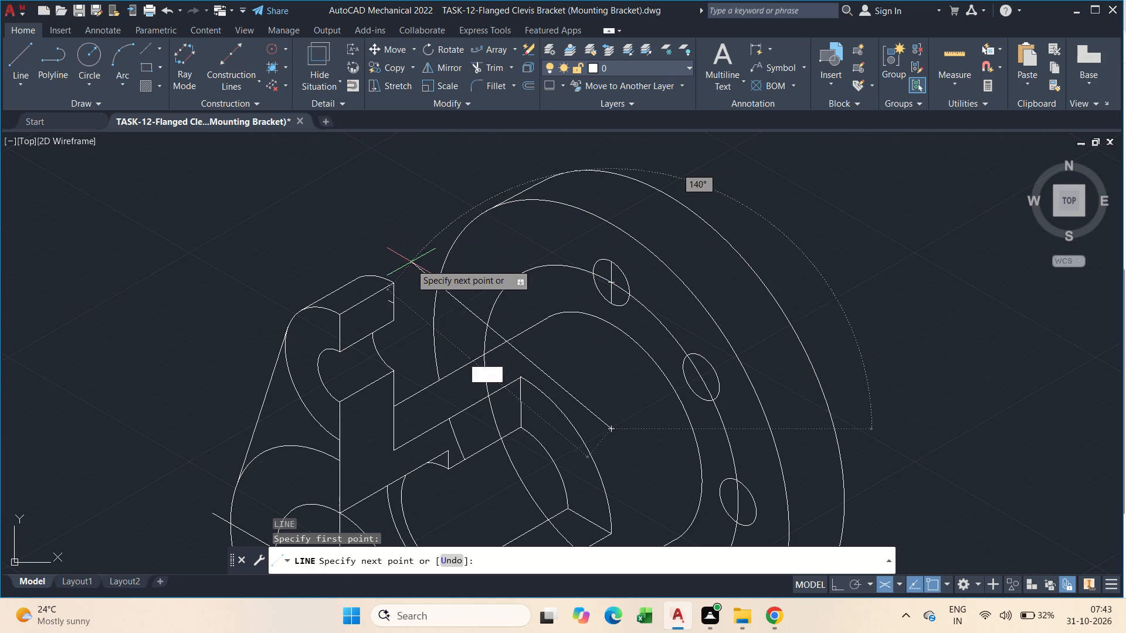
{"action": "left_click", "coordinate": [392, 301]}
{"action": "key", "text": "Escape"}
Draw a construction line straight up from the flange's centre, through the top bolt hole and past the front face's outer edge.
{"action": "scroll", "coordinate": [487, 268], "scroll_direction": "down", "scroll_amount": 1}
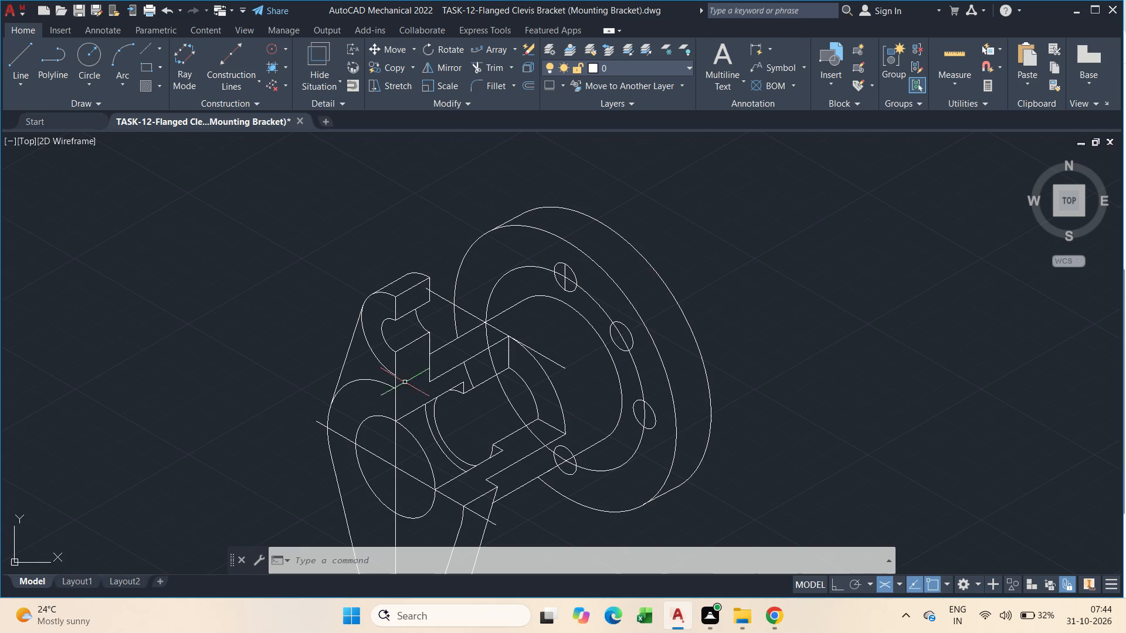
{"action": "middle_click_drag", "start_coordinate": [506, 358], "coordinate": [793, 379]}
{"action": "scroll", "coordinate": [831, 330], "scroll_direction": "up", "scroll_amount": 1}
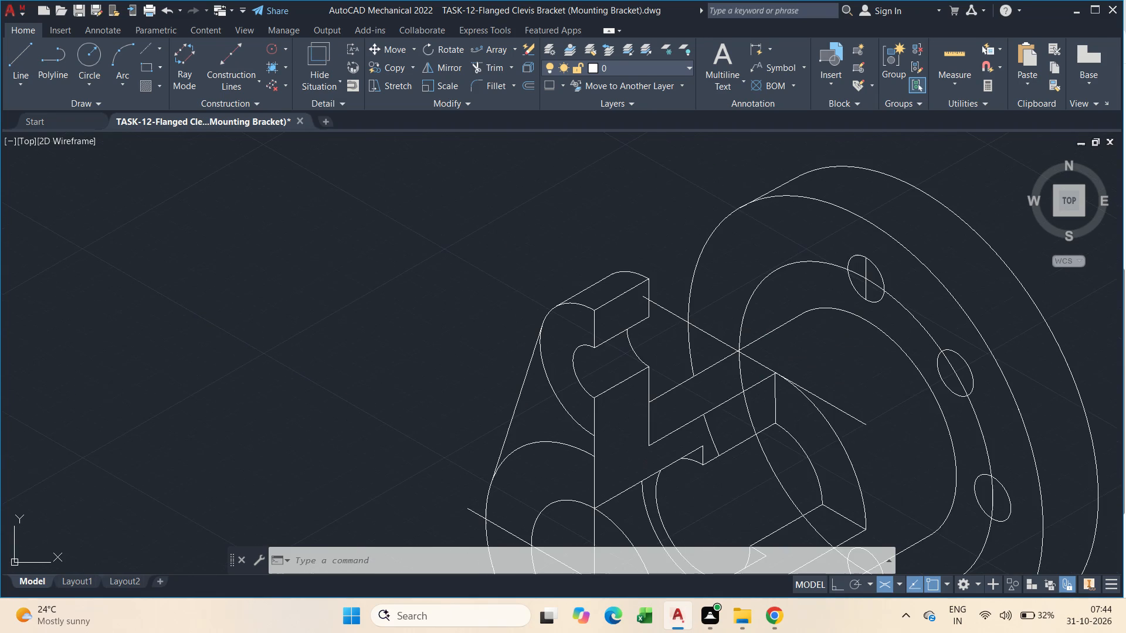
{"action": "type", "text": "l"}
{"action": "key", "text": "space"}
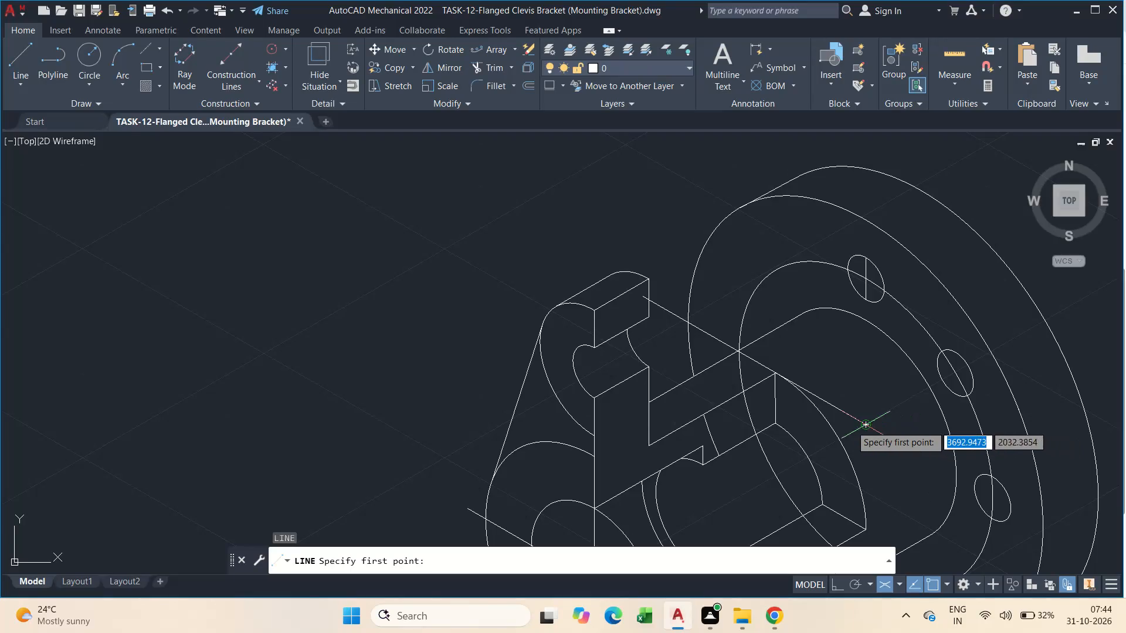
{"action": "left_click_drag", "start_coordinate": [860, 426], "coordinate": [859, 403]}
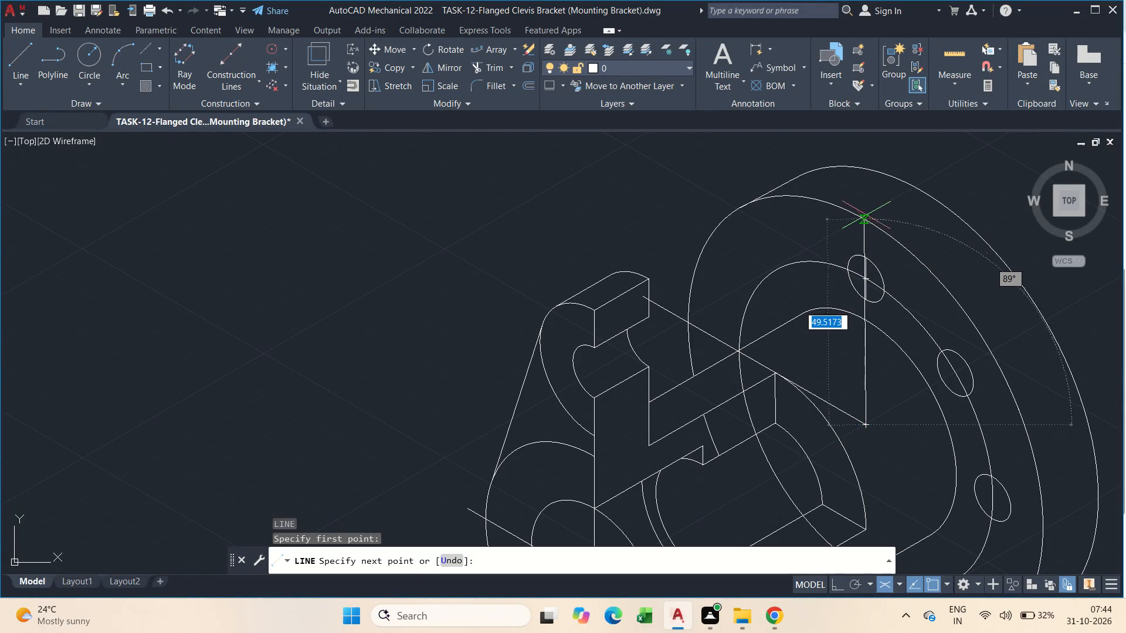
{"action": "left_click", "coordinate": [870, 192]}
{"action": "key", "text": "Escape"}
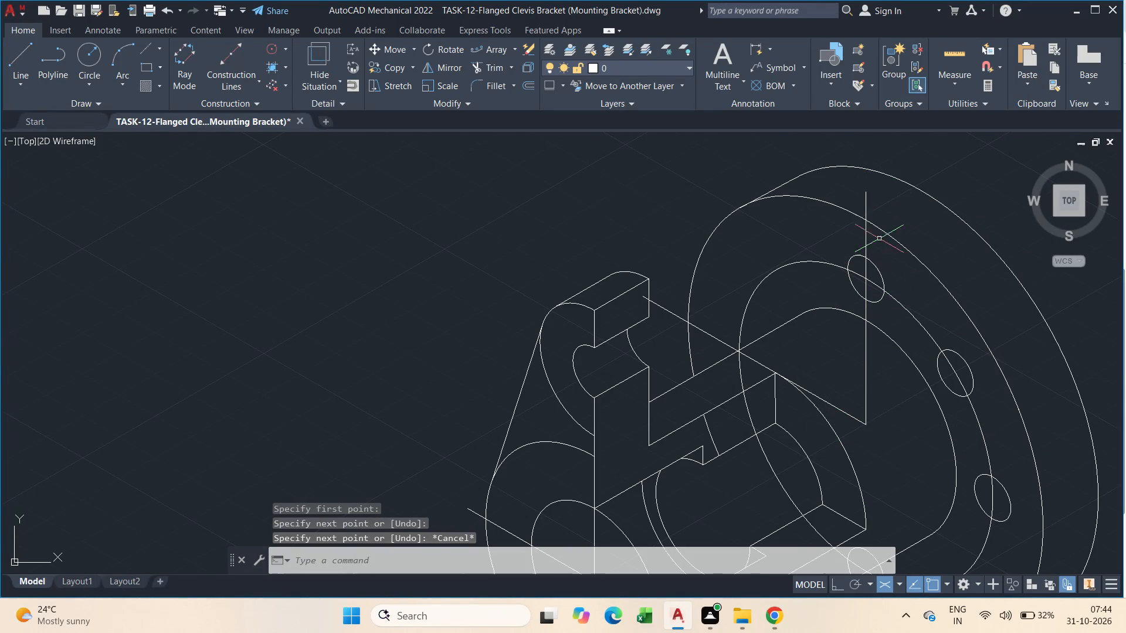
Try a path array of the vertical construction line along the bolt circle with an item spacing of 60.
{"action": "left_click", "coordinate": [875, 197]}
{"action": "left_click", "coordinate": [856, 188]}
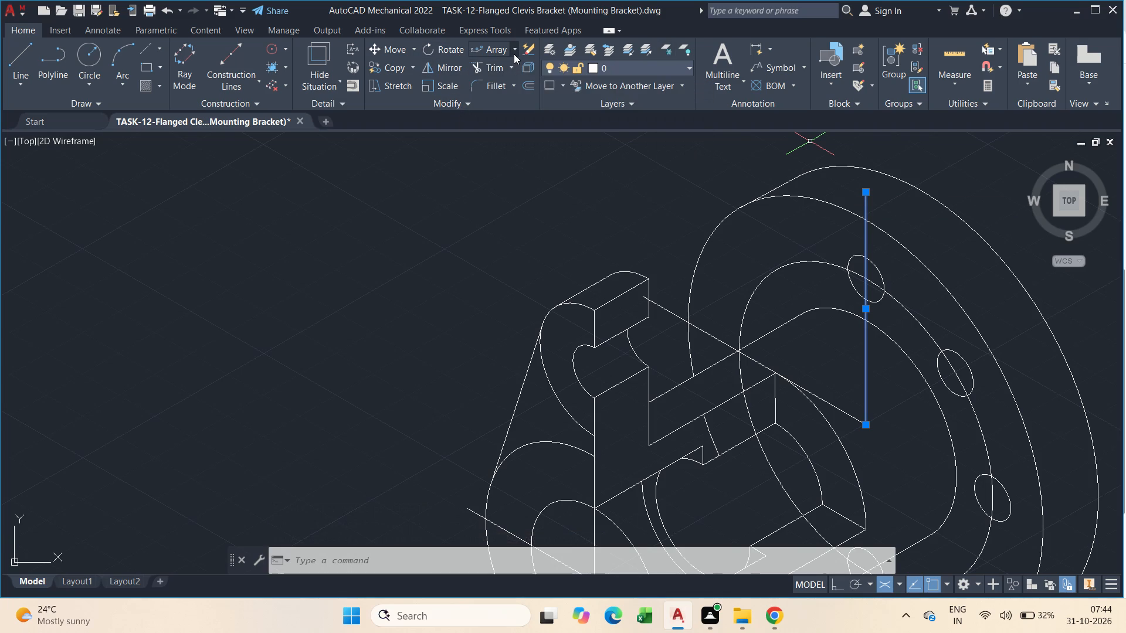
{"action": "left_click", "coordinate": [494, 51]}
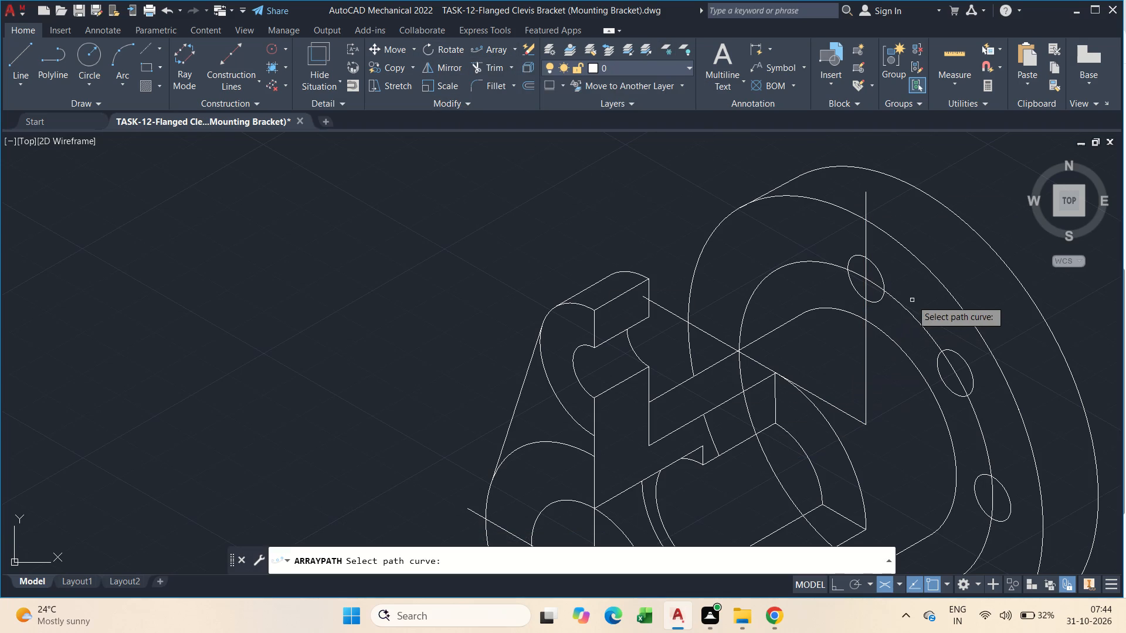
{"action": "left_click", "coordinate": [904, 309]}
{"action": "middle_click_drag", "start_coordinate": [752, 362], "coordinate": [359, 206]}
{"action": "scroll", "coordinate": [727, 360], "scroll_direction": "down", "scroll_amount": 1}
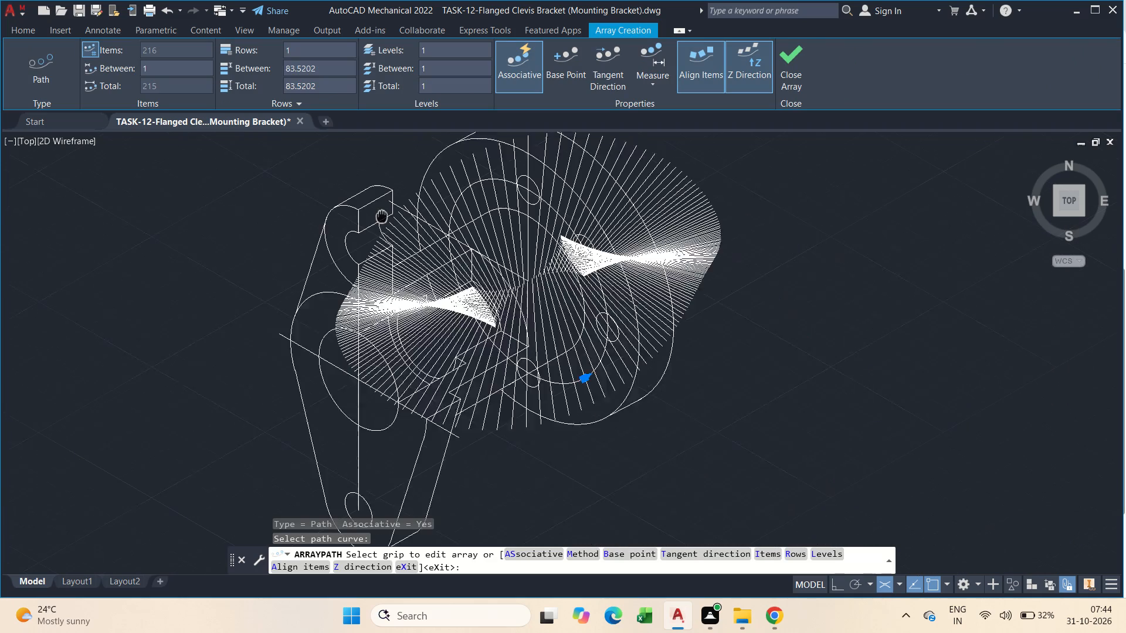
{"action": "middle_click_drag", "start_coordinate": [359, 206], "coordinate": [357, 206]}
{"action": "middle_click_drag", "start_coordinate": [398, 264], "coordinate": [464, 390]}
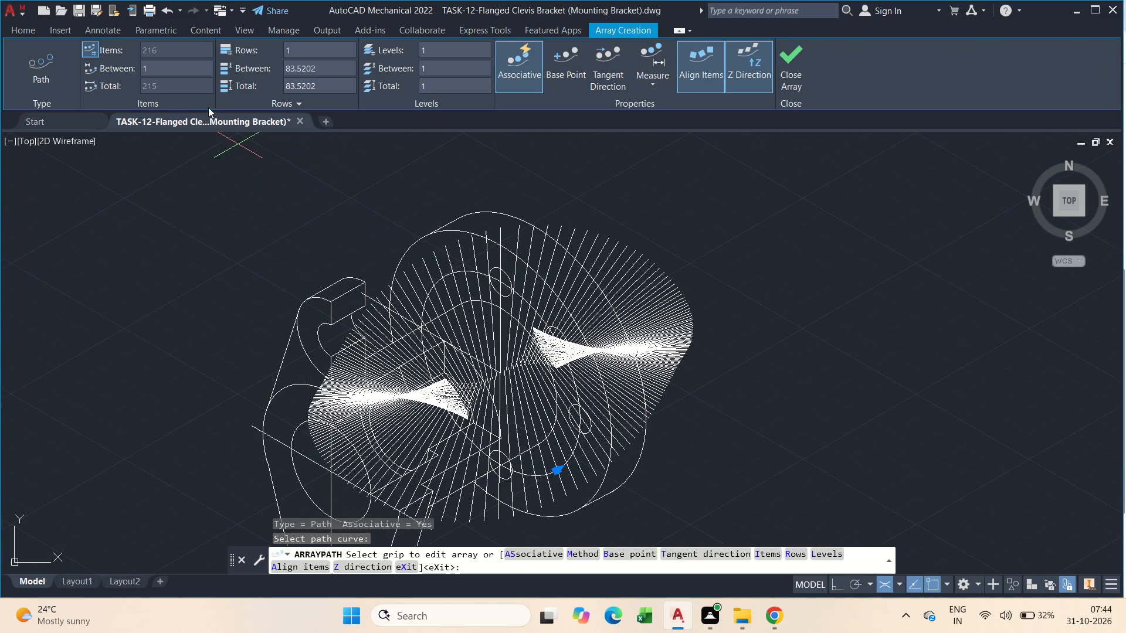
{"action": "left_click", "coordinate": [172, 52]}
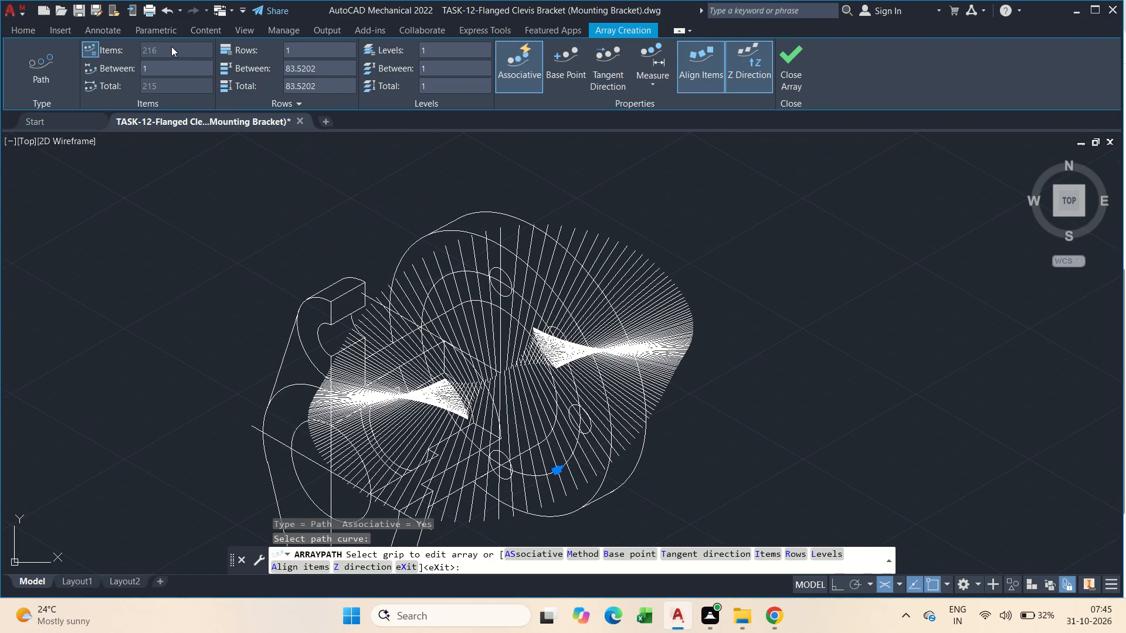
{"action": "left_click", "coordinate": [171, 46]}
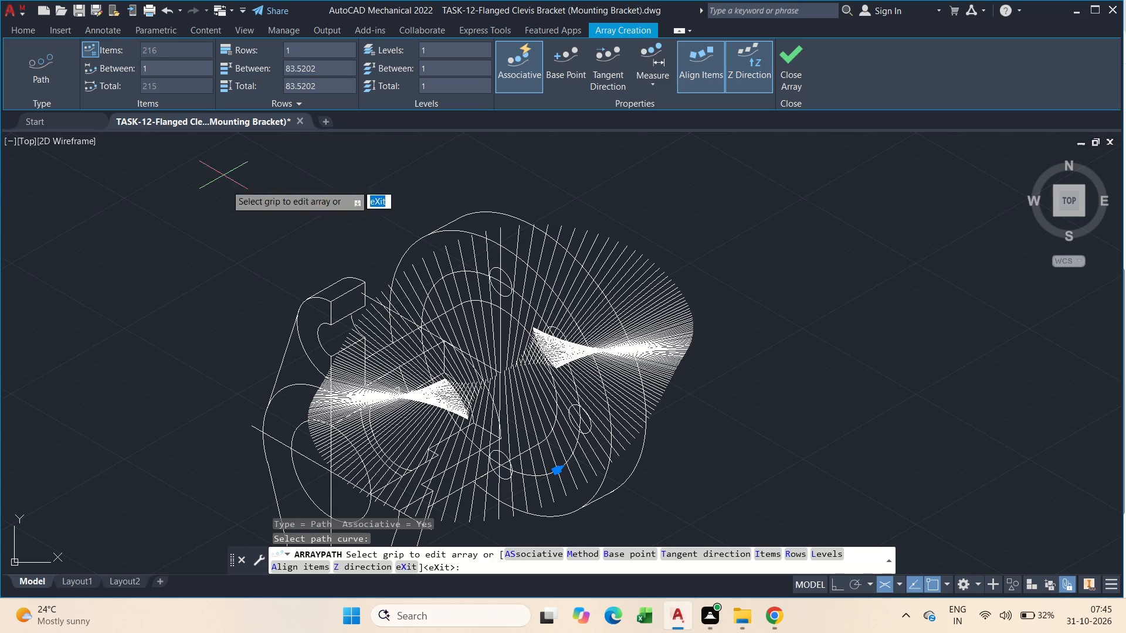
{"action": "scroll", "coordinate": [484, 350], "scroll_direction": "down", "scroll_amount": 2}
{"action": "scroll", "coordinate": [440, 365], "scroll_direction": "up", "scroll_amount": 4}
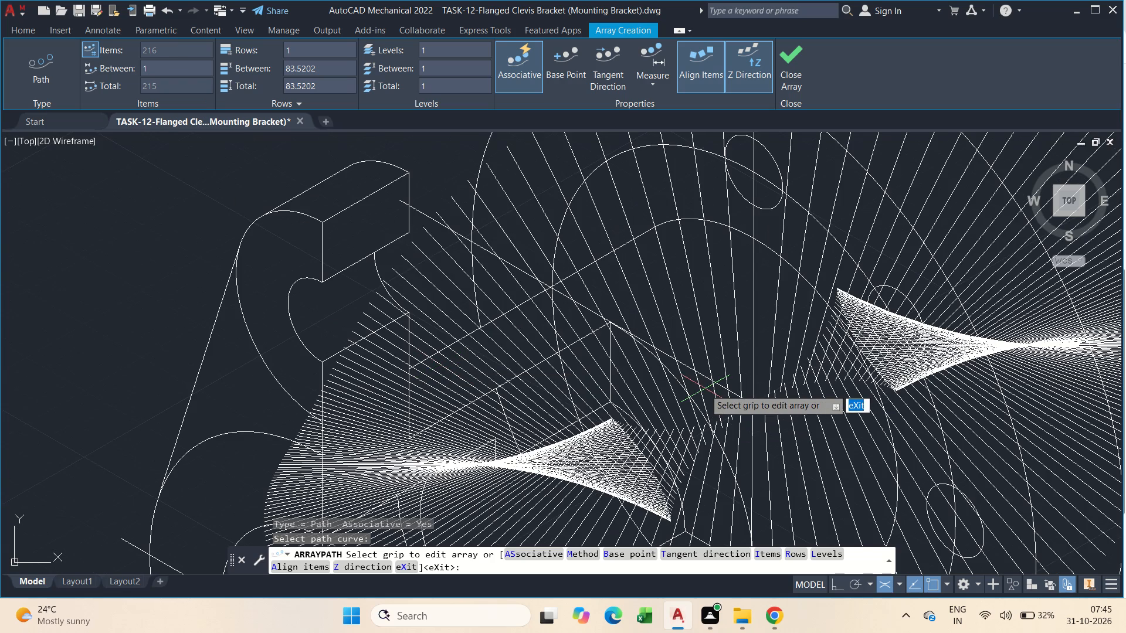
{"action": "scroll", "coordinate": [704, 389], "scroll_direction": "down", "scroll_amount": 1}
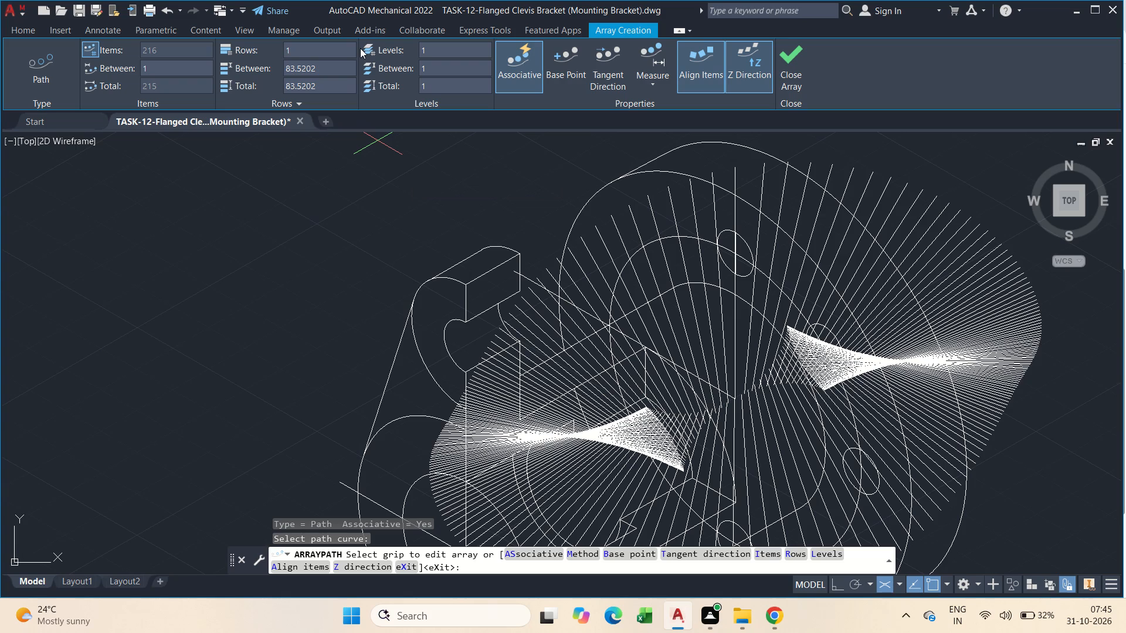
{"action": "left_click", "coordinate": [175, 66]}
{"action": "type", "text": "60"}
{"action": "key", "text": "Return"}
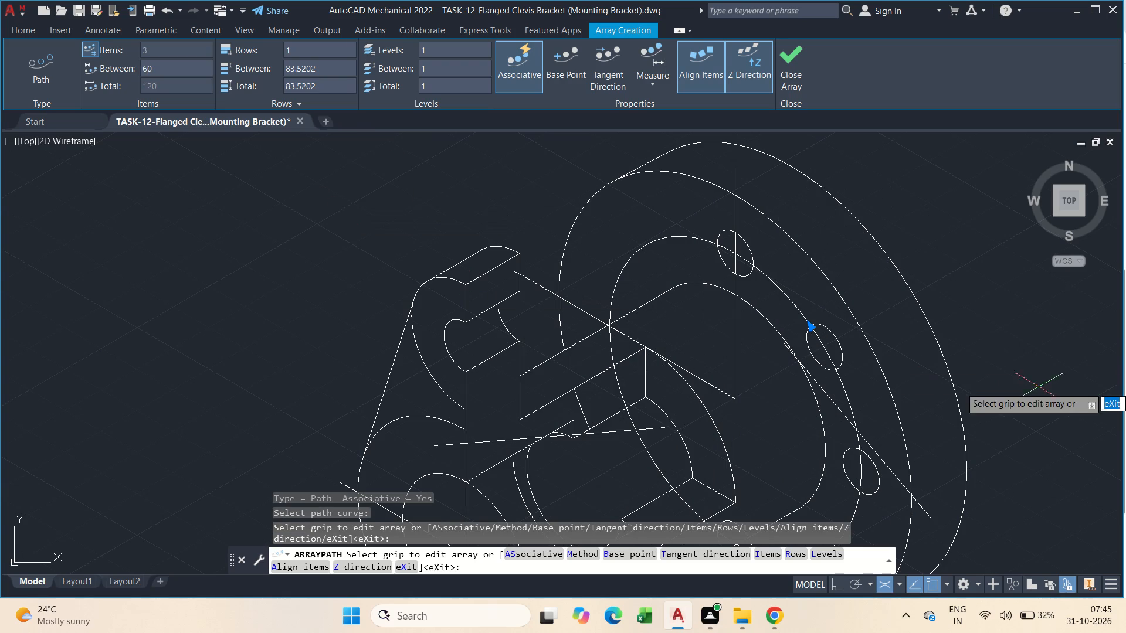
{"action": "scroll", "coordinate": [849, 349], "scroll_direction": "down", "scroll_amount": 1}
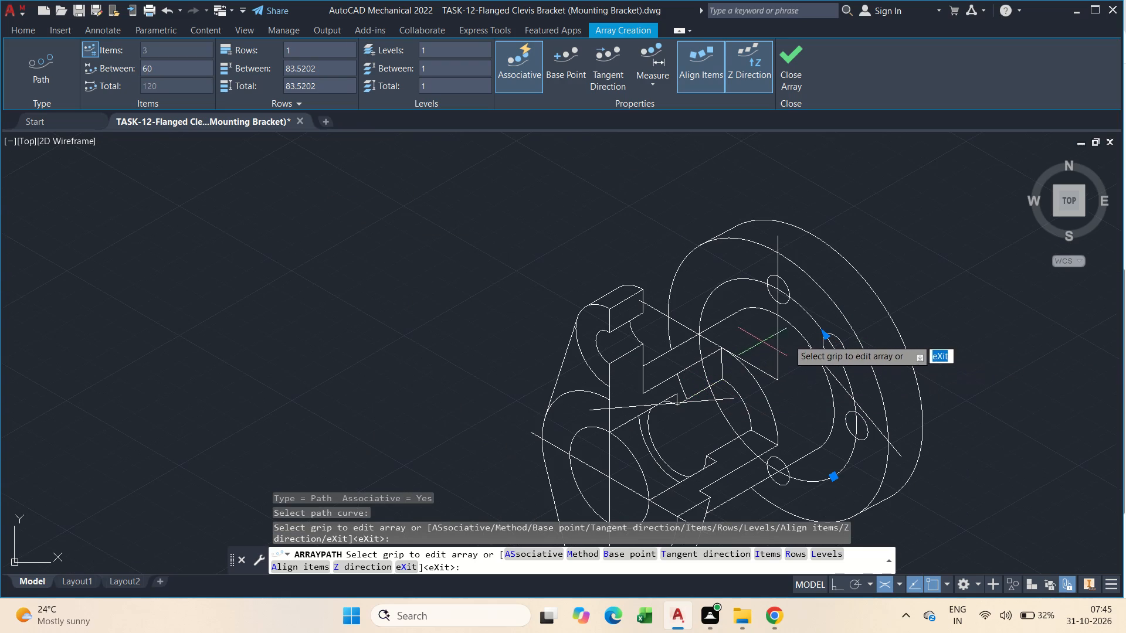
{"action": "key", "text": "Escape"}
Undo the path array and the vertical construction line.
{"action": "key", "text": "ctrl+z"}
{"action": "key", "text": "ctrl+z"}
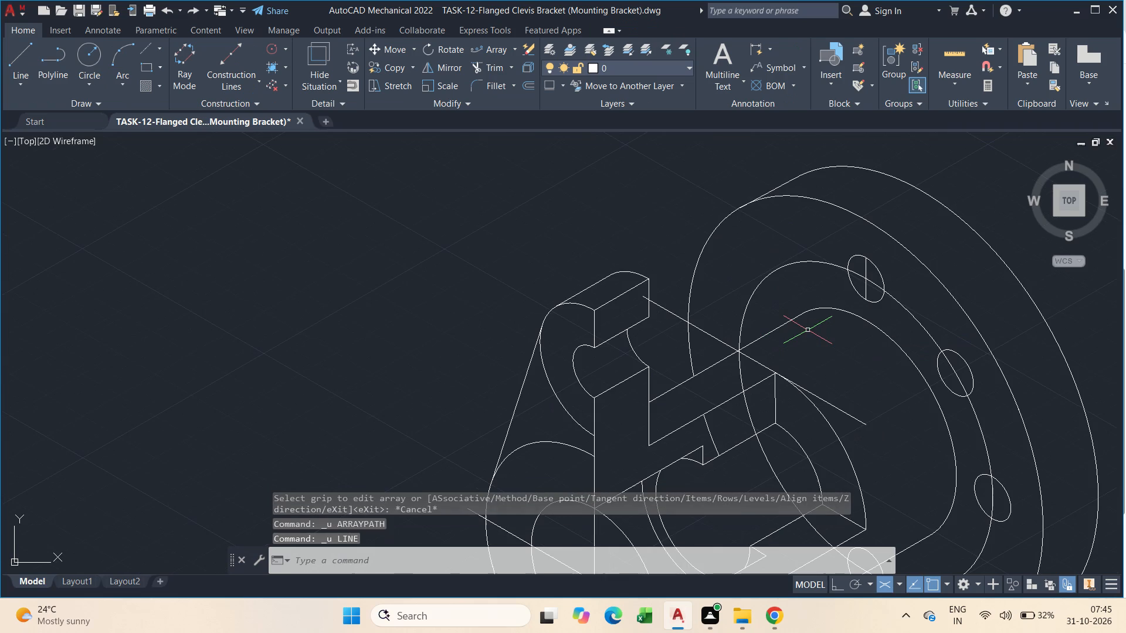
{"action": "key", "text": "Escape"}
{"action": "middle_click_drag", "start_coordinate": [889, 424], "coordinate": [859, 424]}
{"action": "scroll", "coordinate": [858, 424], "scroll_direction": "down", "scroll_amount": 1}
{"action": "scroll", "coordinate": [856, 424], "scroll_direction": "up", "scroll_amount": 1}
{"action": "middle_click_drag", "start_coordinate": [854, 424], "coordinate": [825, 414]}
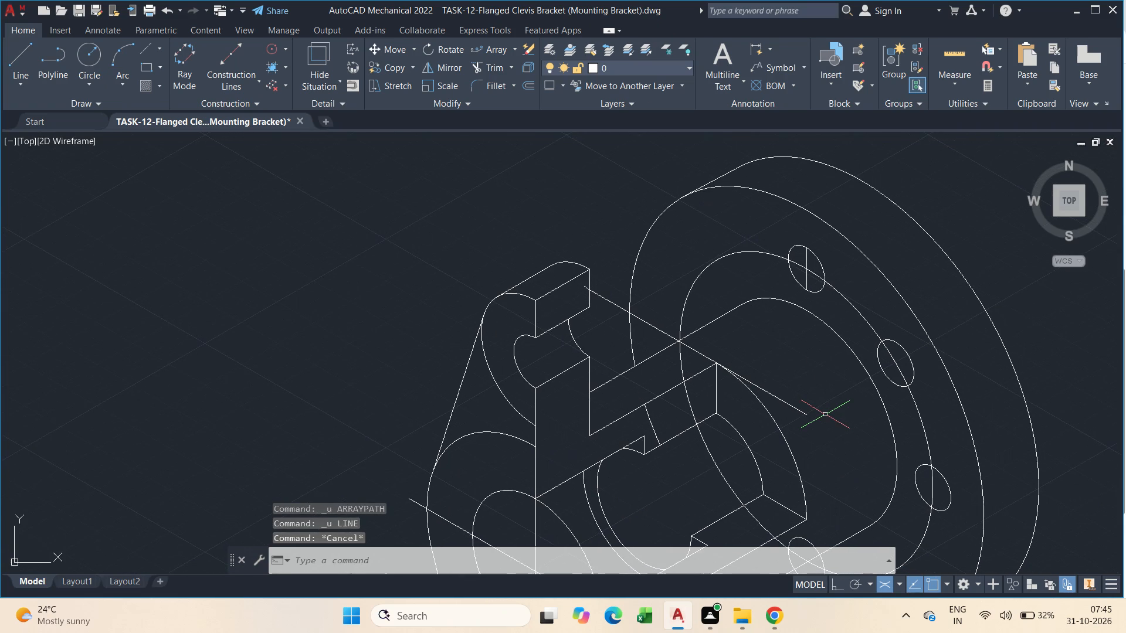
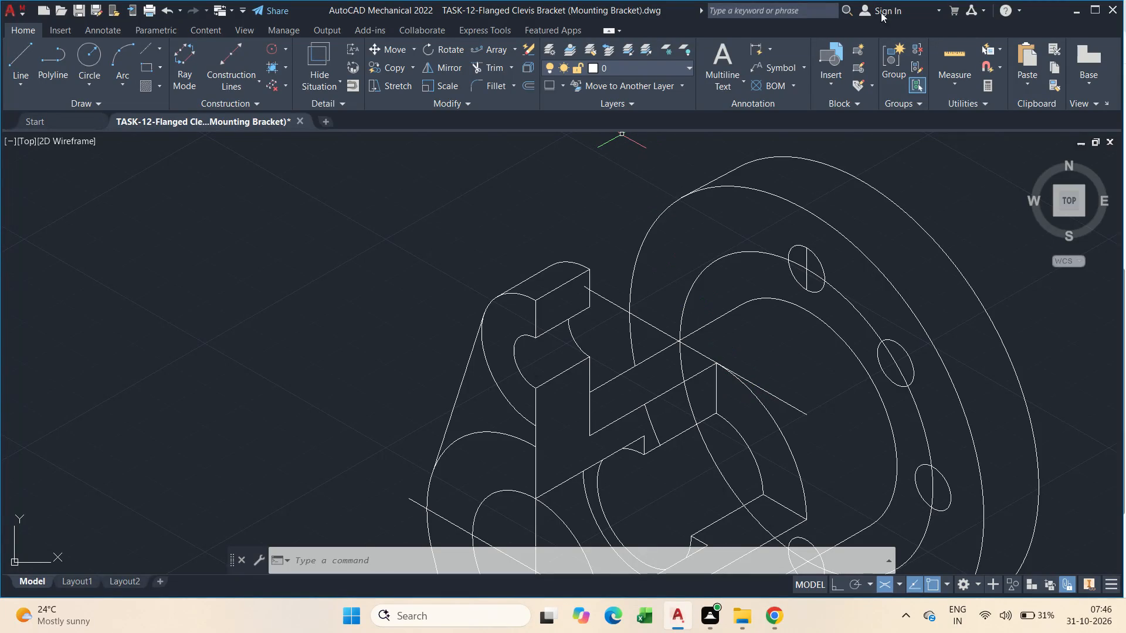
Check the angle between the top bolt hole's vertical centreline and the 150° construction line with an unplaced angular dimension.
{"action": "key", "text": "Escape"}
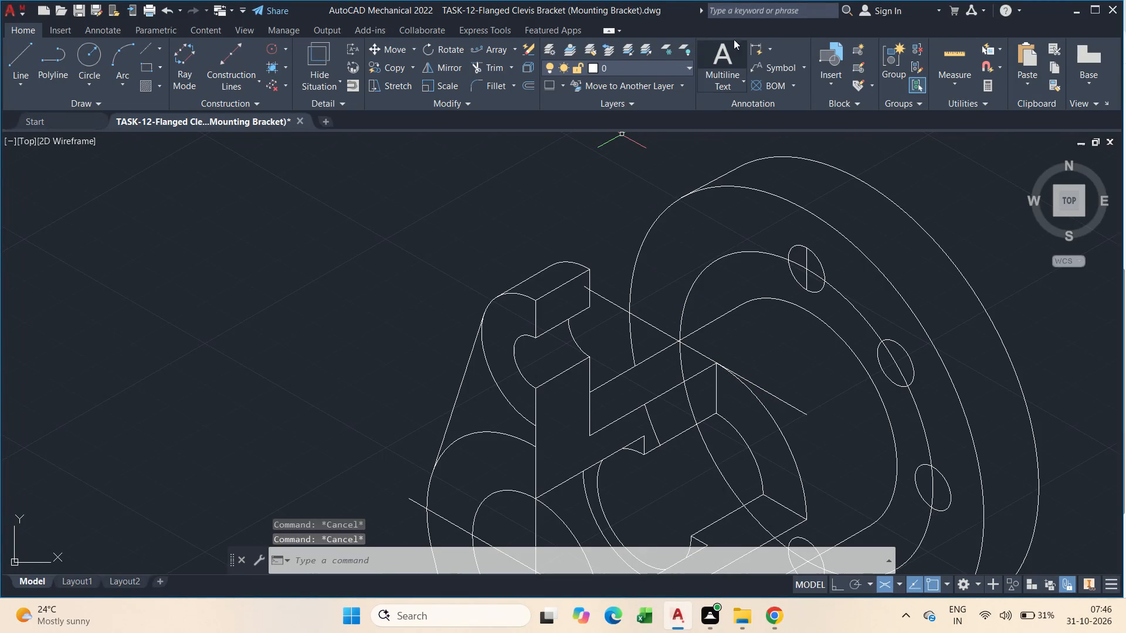
{"action": "left_click", "coordinate": [768, 46]}
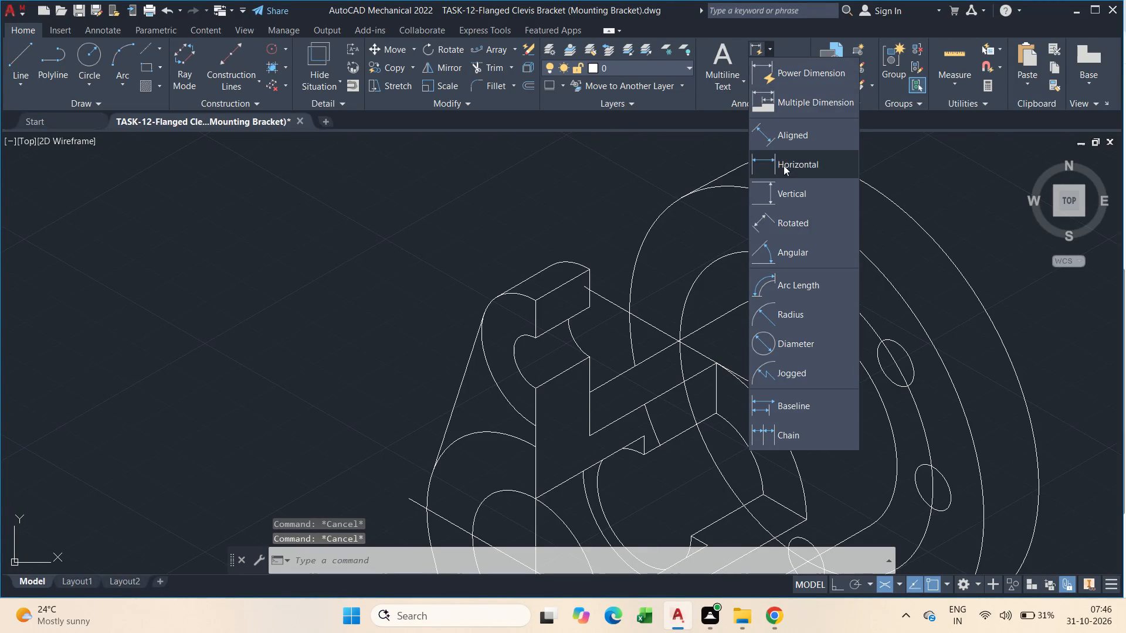
{"action": "left_click", "coordinate": [791, 252]}
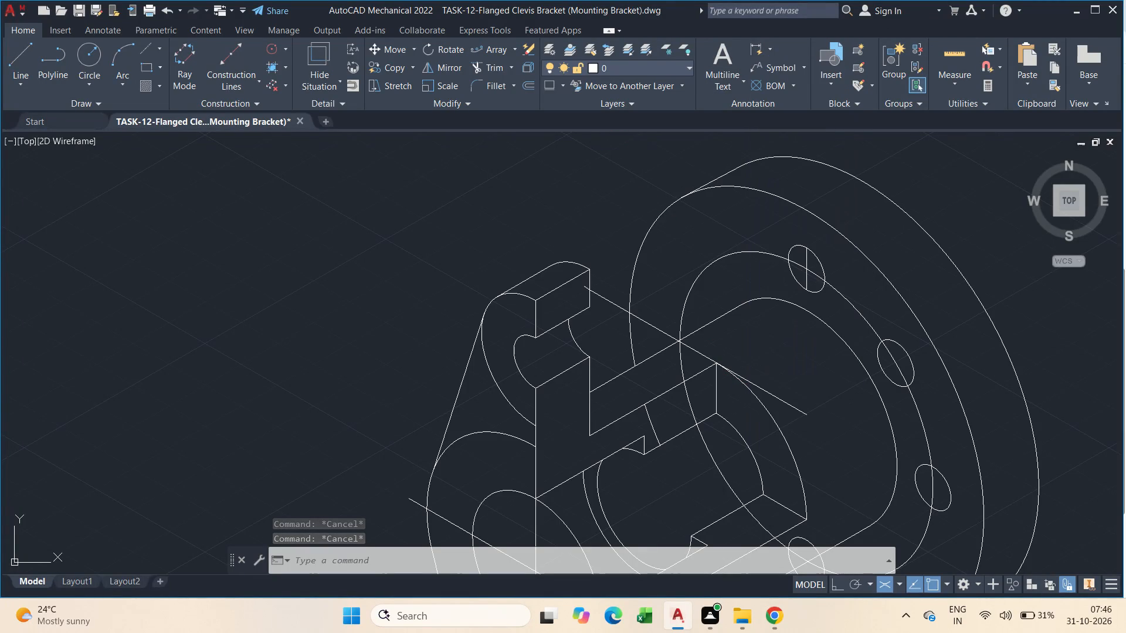
{"action": "left_click", "coordinate": [805, 279]}
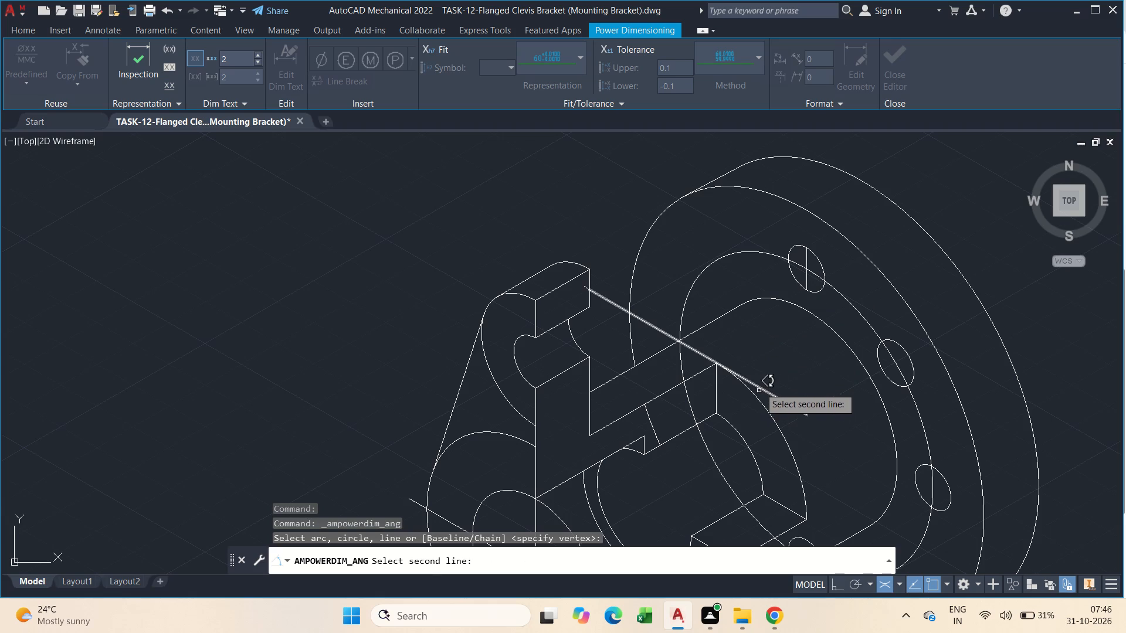
{"action": "left_click", "coordinate": [761, 384]}
{"action": "left_click", "coordinate": [759, 388]}
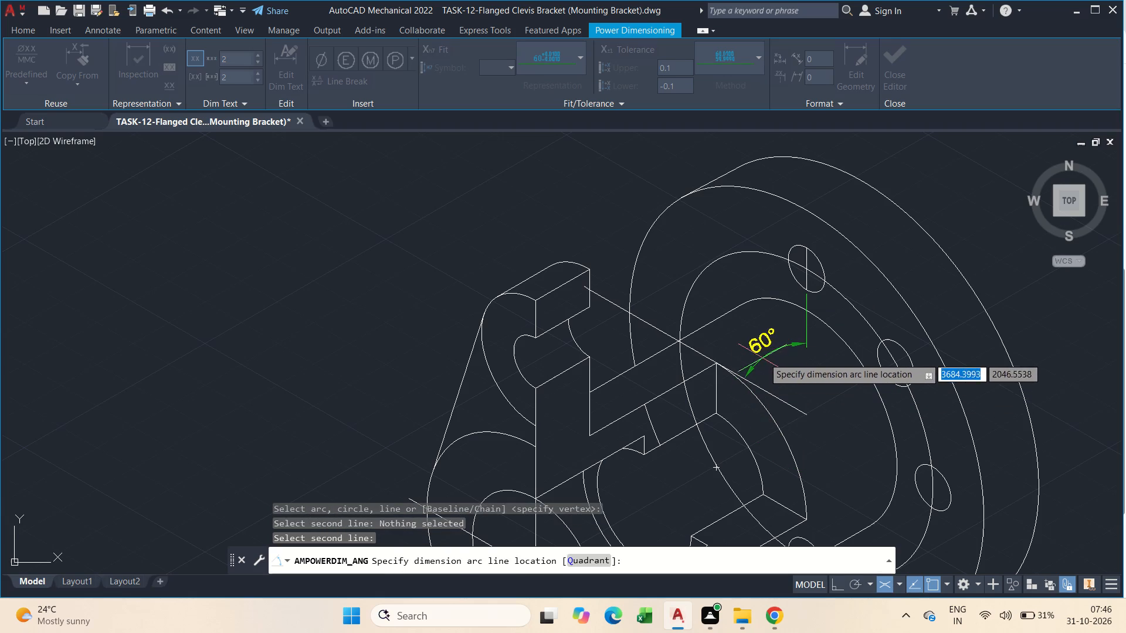
{"action": "key", "text": "Escape"}
Draw a construction line about 28 long at 30° from the flange's centre through the bolt hole on that side.
{"action": "scroll", "coordinate": [769, 331], "scroll_direction": "down", "scroll_amount": 1}
{"action": "middle_click_drag", "start_coordinate": [782, 377], "coordinate": [719, 305]}
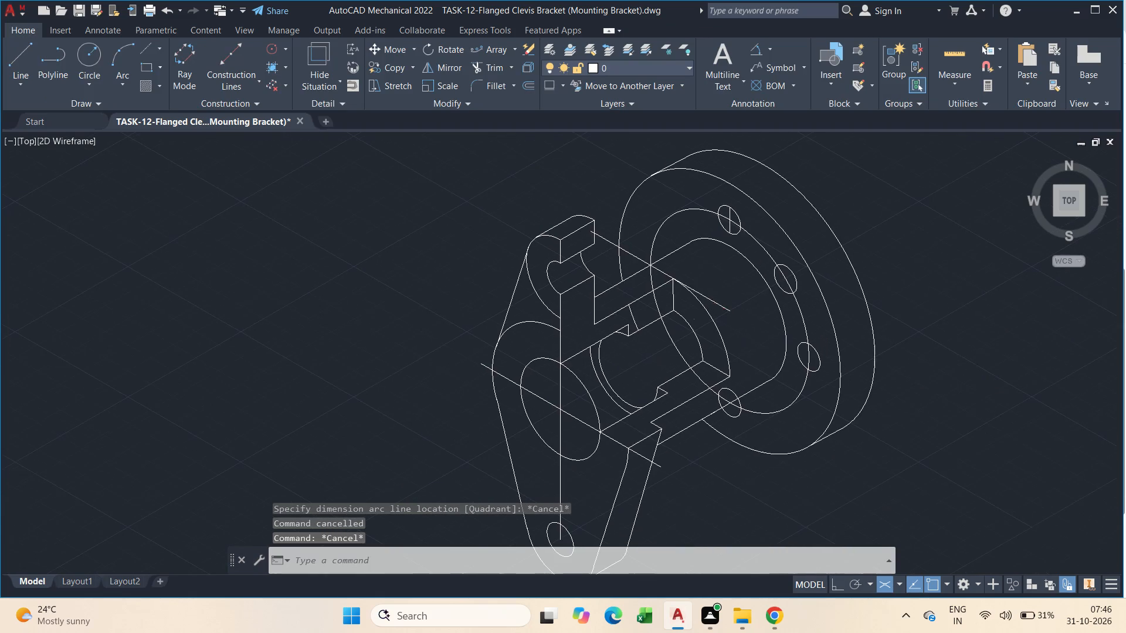
{"action": "type", "text": "l"}
{"action": "key", "text": "space"}
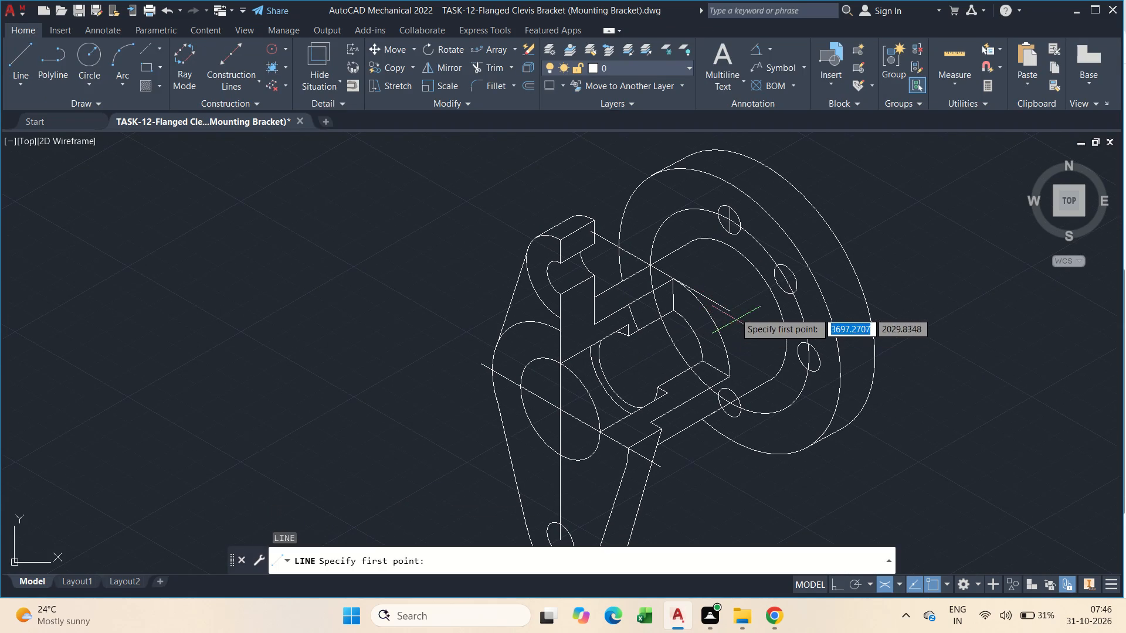
{"action": "left_click", "coordinate": [731, 306]}
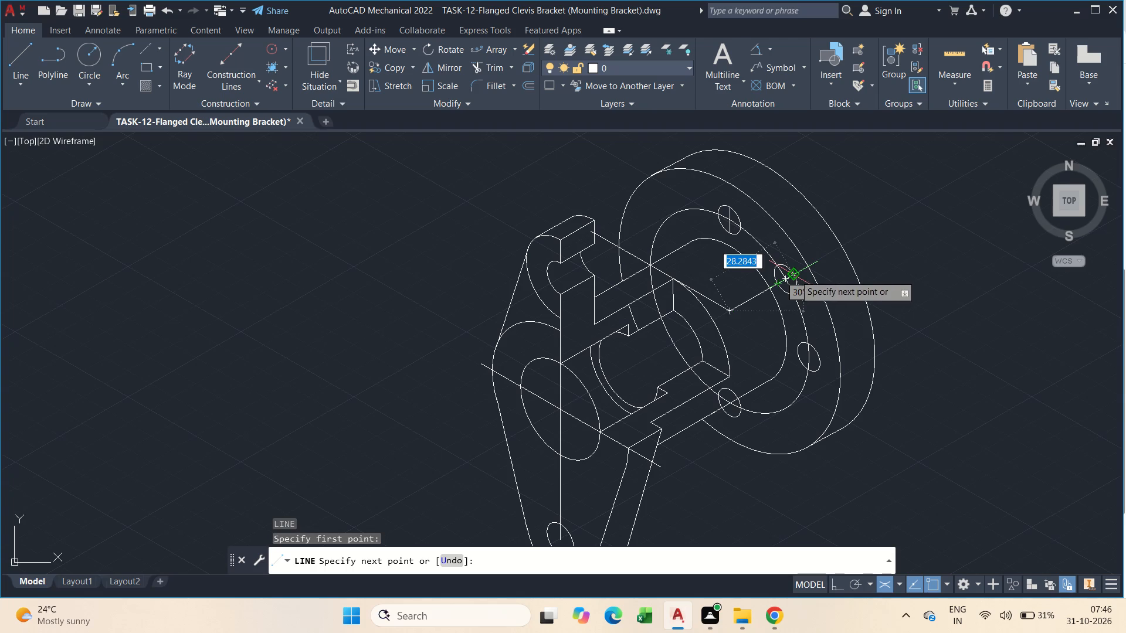
{"action": "left_click", "coordinate": [795, 274]}
{"action": "key", "text": "Escape"}
Check the angle between the top bolt hole's vertical centreline and the 30° construction line with an unplaced angular dimension.
{"action": "scroll", "coordinate": [772, 292], "scroll_direction": "up", "scroll_amount": 2}
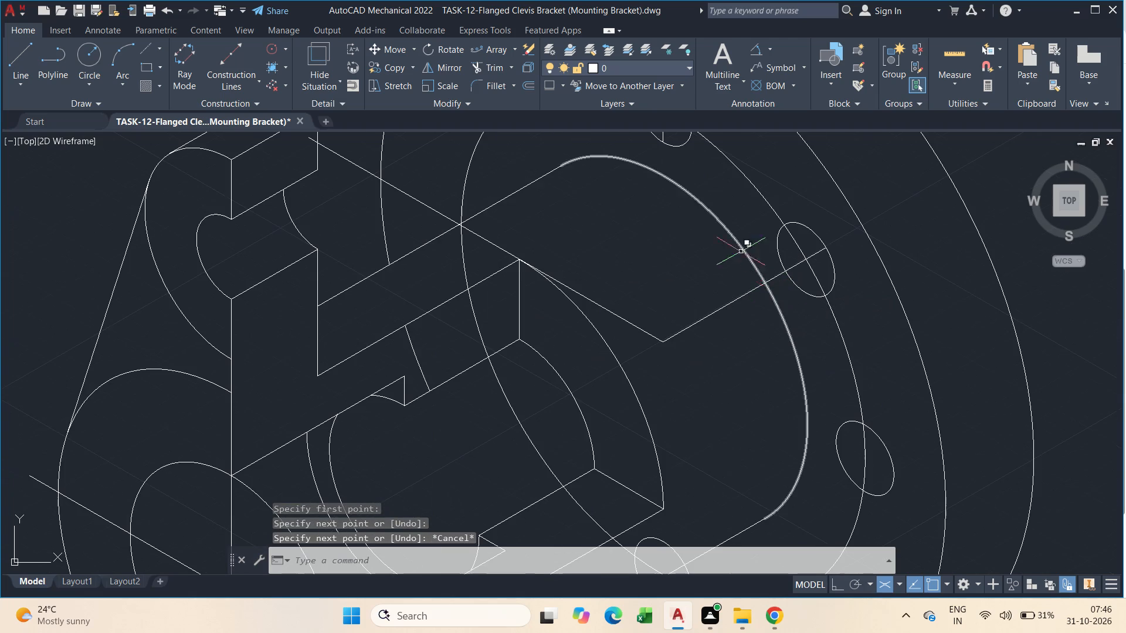
{"action": "key", "text": "Escape"}
{"action": "left_click", "coordinate": [760, 50]}
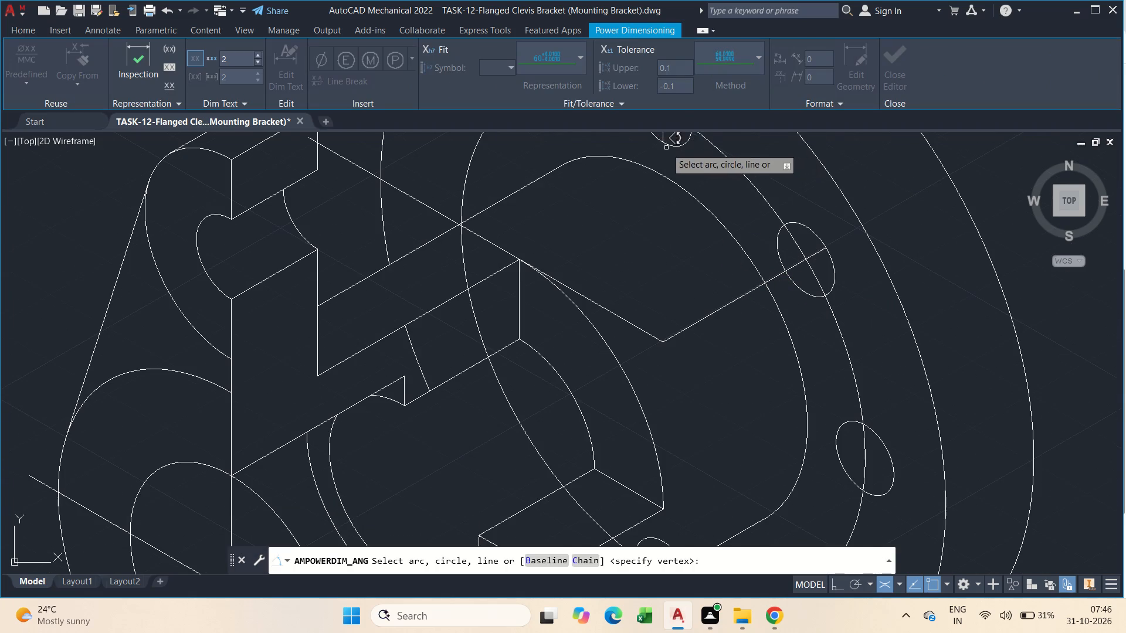
{"action": "middle_click_drag", "start_coordinate": [671, 161], "coordinate": [685, 227]}
{"action": "left_click", "coordinate": [678, 194]}
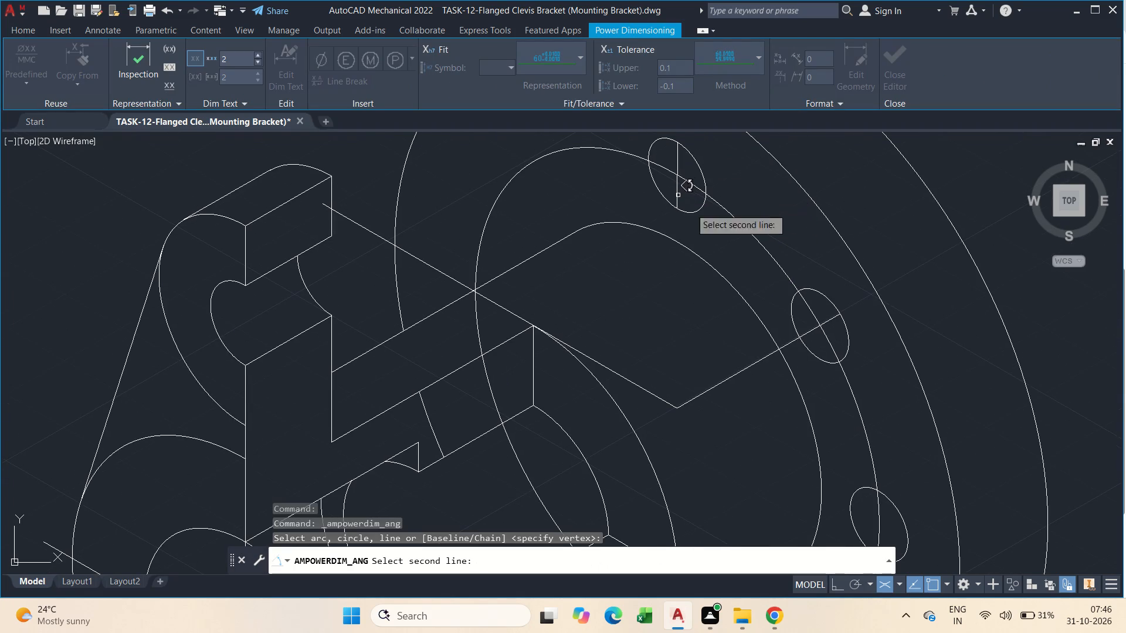
{"action": "left_click", "coordinate": [751, 367]}
{"action": "key", "text": "Escape"}
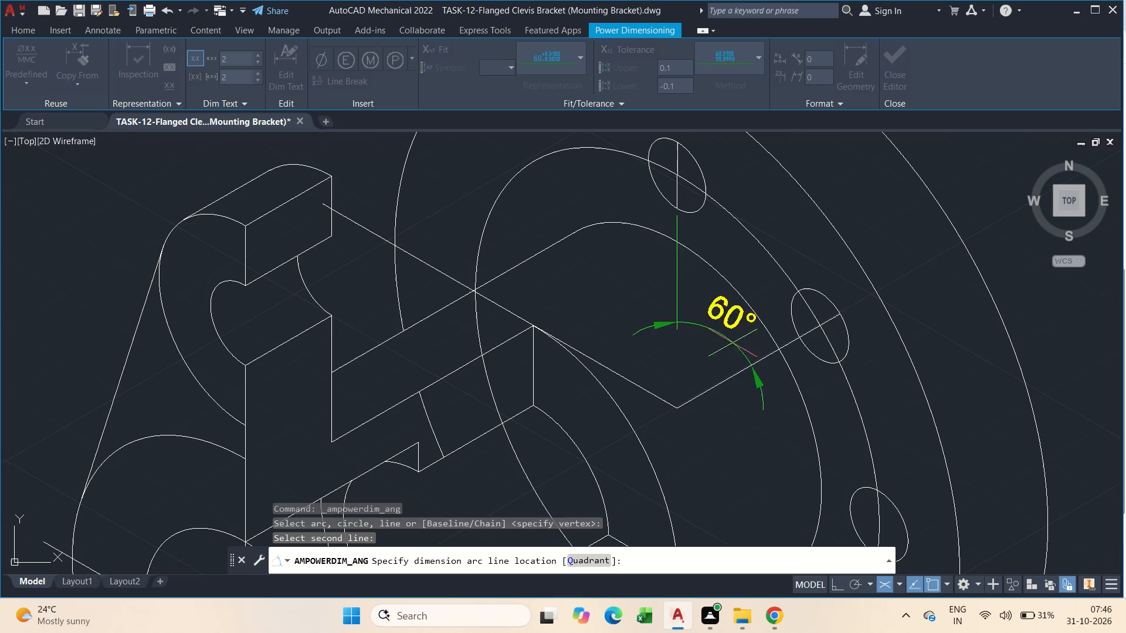
Draw a construction line about 56 long at 330° from the flange's centre, through the bolt hole there and past the front face's edge.
{"action": "scroll", "coordinate": [732, 343], "scroll_direction": "down", "scroll_amount": 1}
{"action": "middle_click_drag", "start_coordinate": [737, 367], "coordinate": [691, 186]}
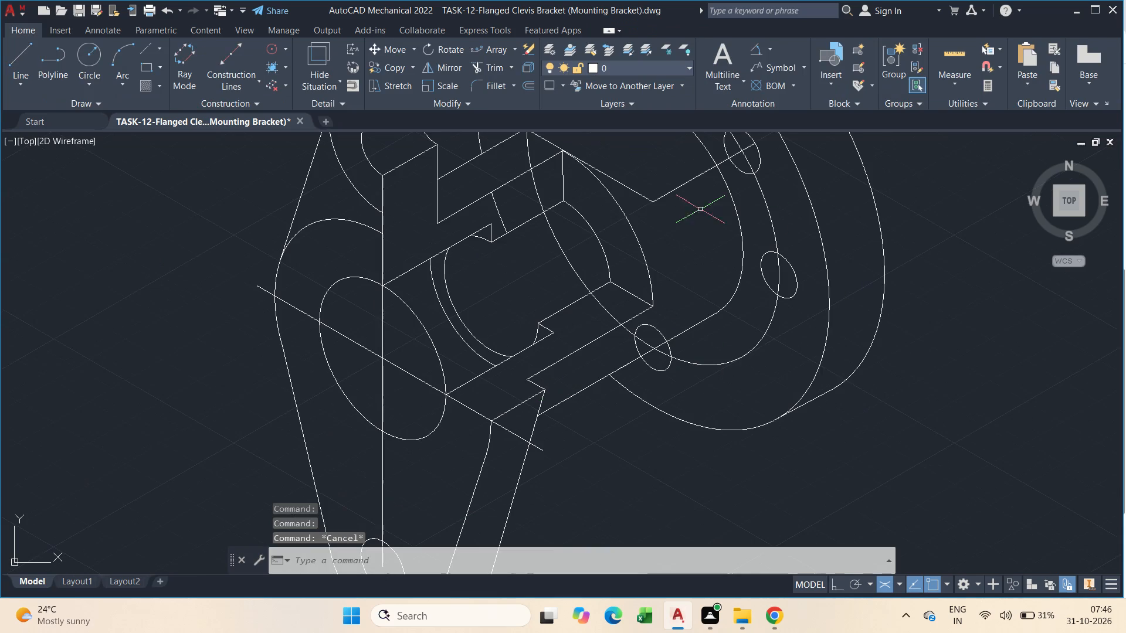
{"action": "middle_click_drag", "start_coordinate": [740, 262], "coordinate": [767, 315]}
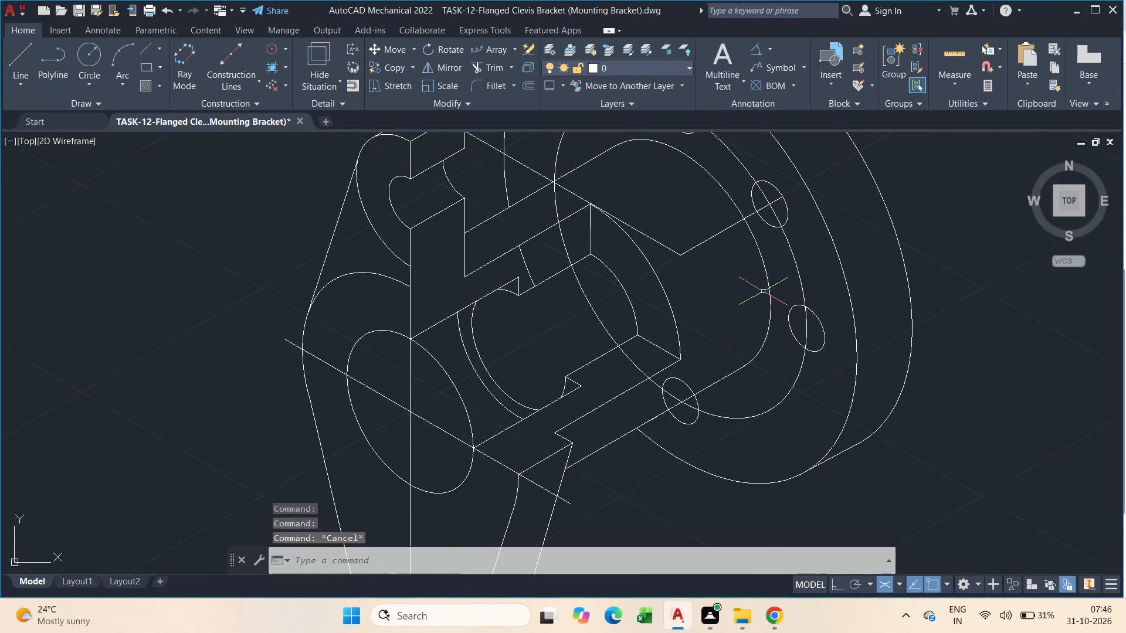
{"action": "type", "text": "l"}
{"action": "key", "text": "space"}
{"action": "left_click", "coordinate": [675, 251]}
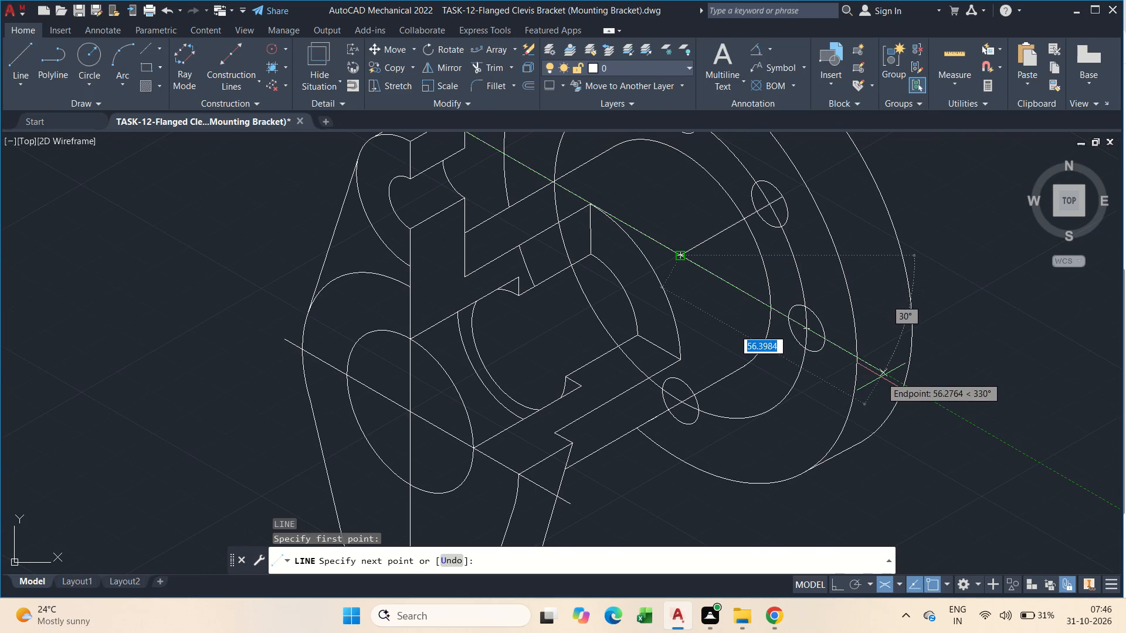
{"action": "left_click", "coordinate": [881, 377]}
{"action": "key", "text": "Escape"}
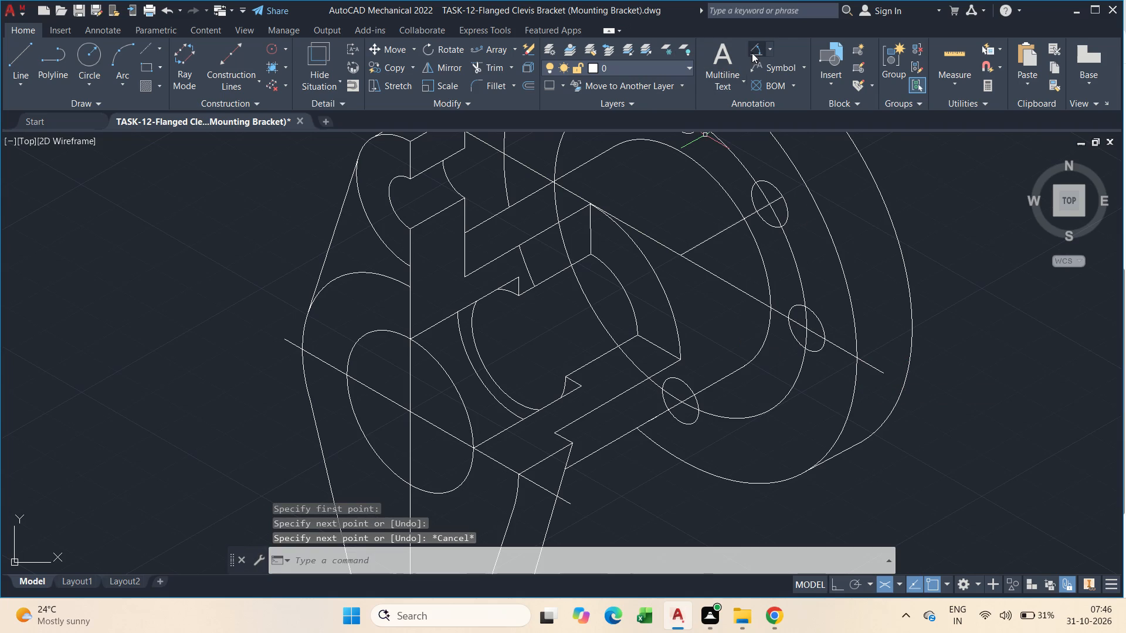
Check the angle between the 330° and 30° construction lines with an unplaced angular dimension.
{"action": "left_click", "coordinate": [761, 55]}
{"action": "left_click", "coordinate": [731, 285]}
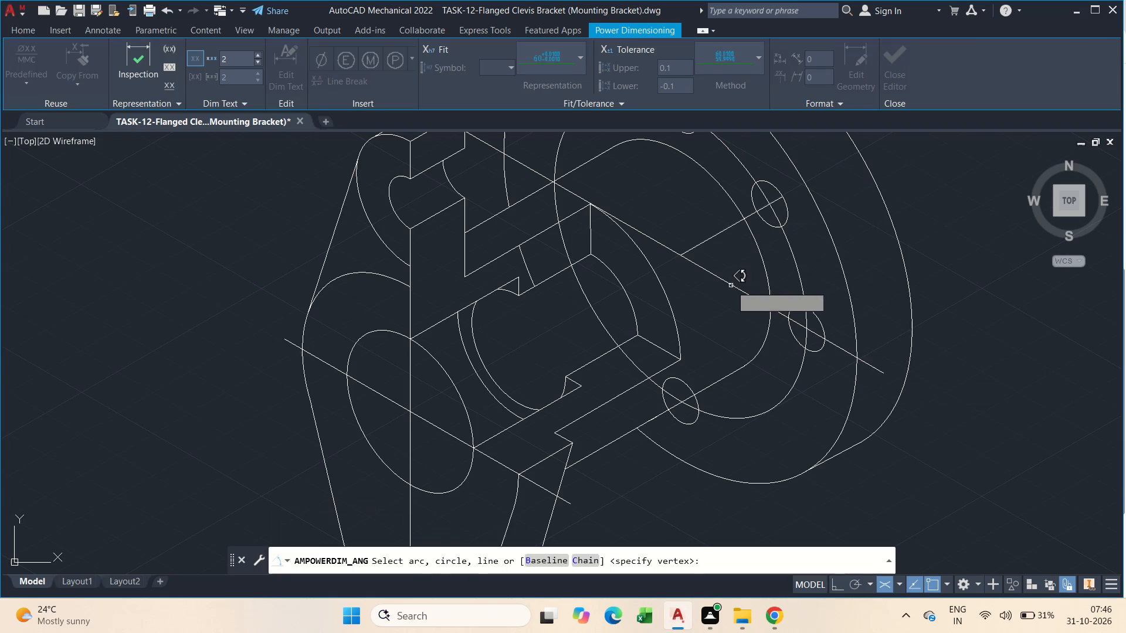
{"action": "left_click", "coordinate": [723, 230]}
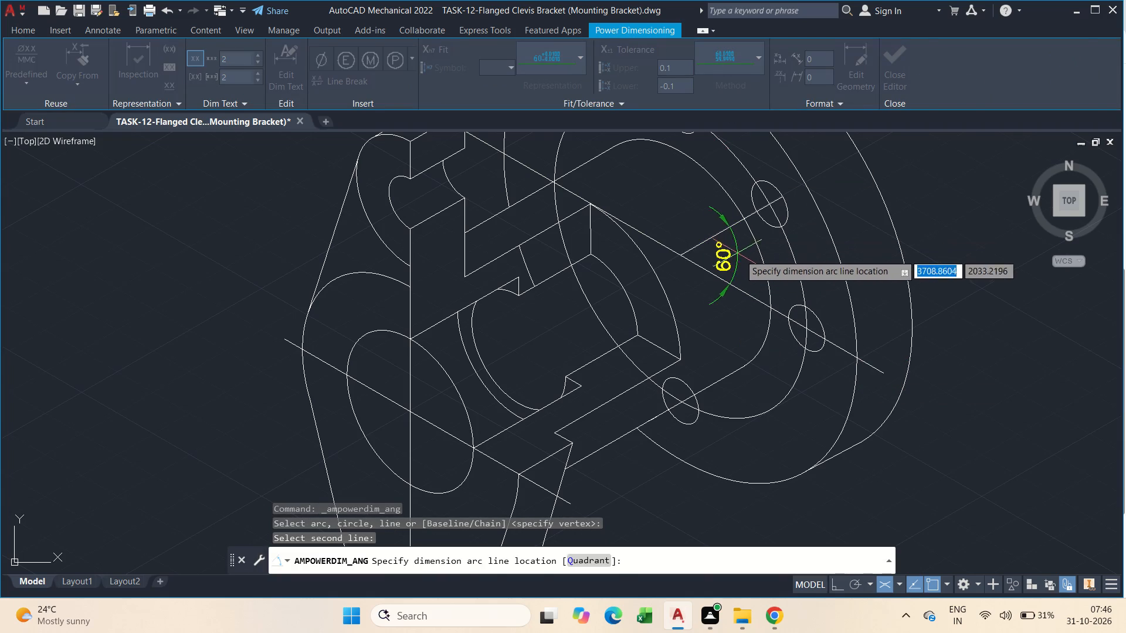
{"action": "key", "text": "Escape"}
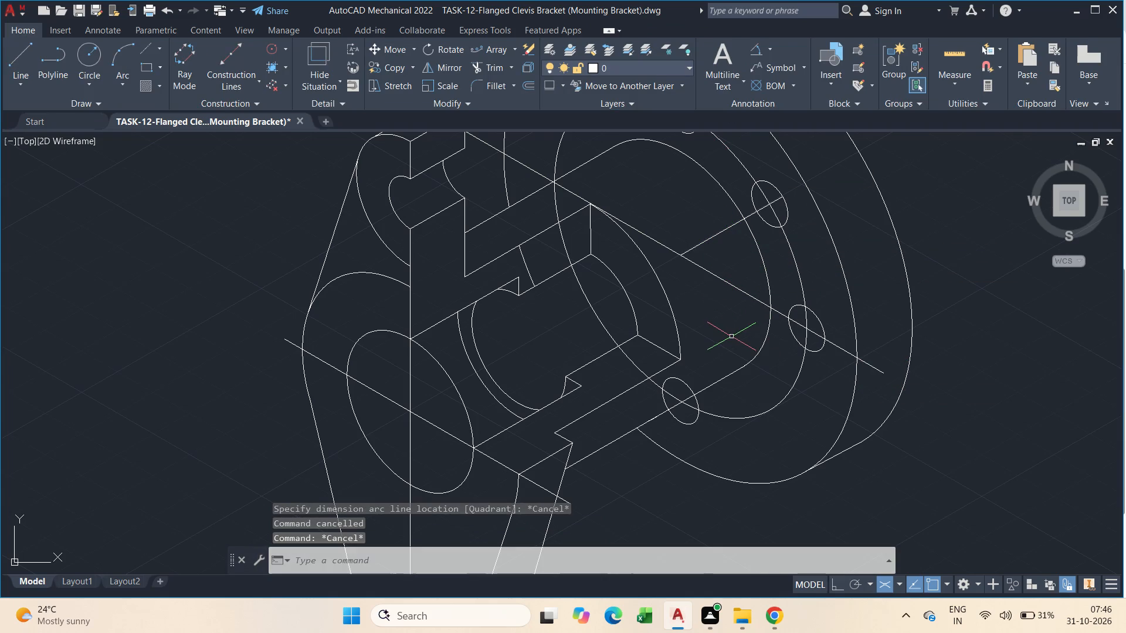
With Ortho on and the right isoplane active, draw a construction line about 65 long straight down from the flange's centre through the bottom bolt hole.
{"action": "key", "text": "l"}
{"action": "key", "text": "space"}
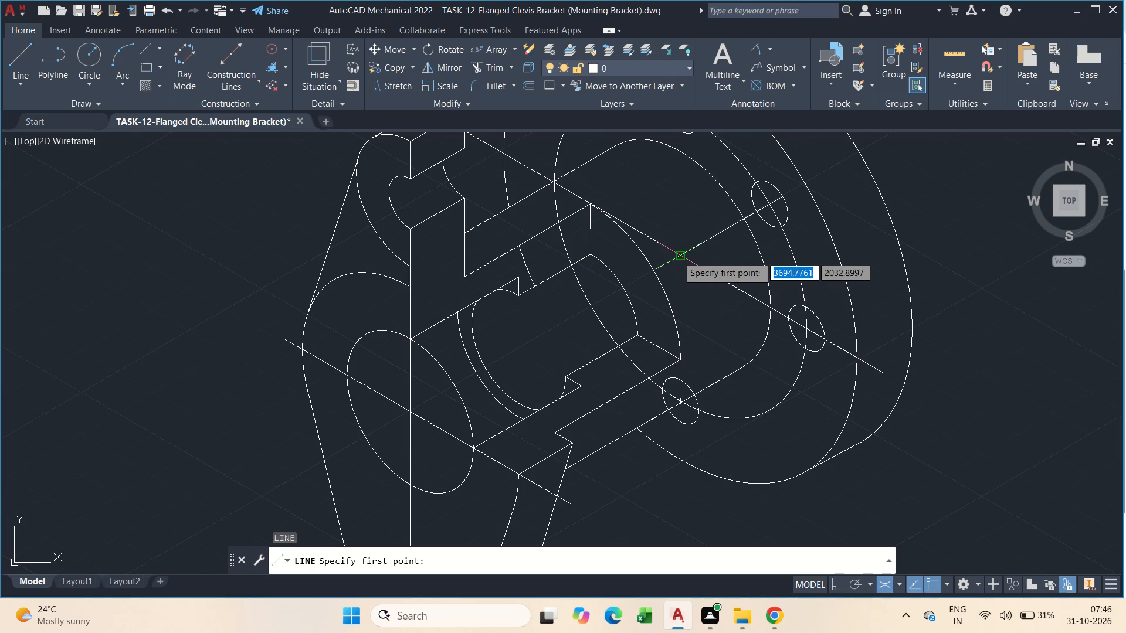
{"action": "left_click", "coordinate": [677, 256]}
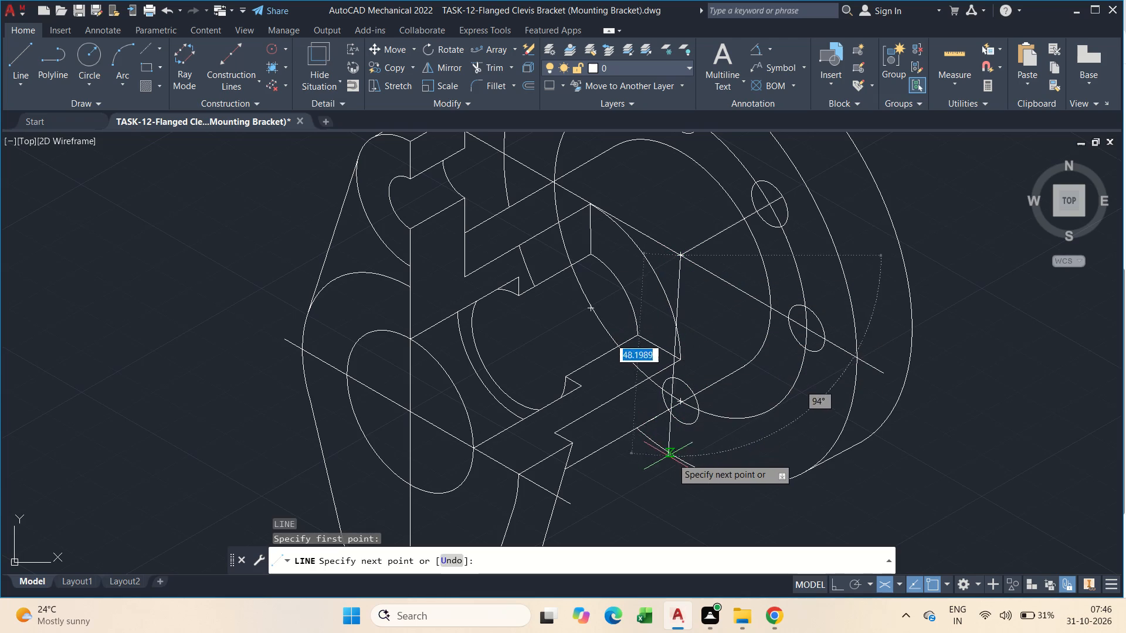
{"action": "scroll", "coordinate": [683, 451], "scroll_direction": "up", "scroll_amount": 2}
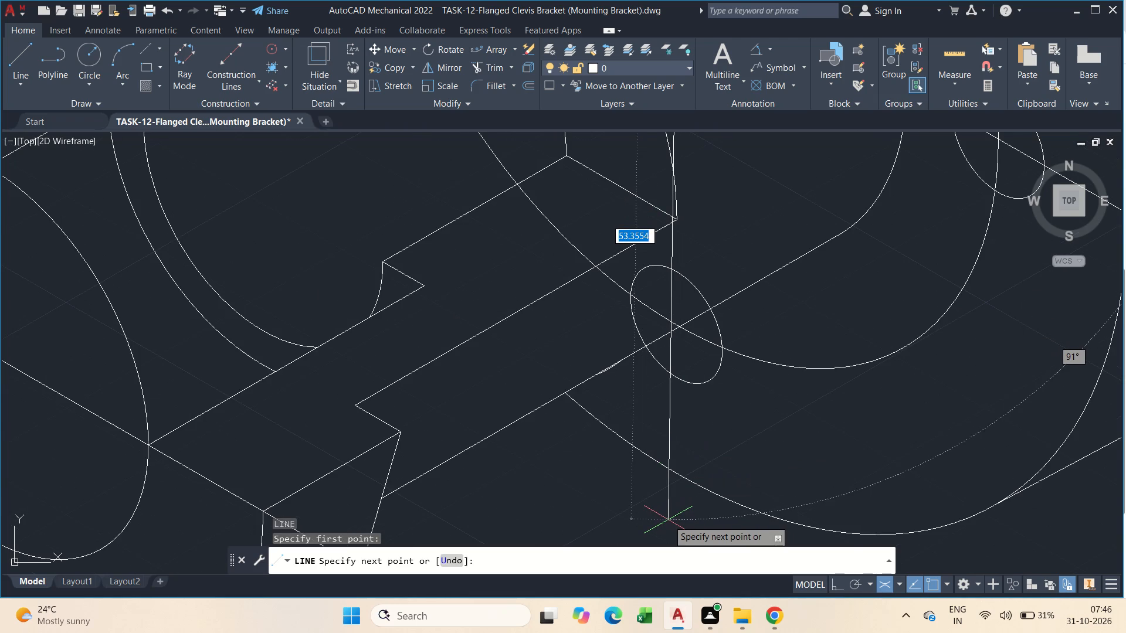
{"action": "key", "text": "F8"}
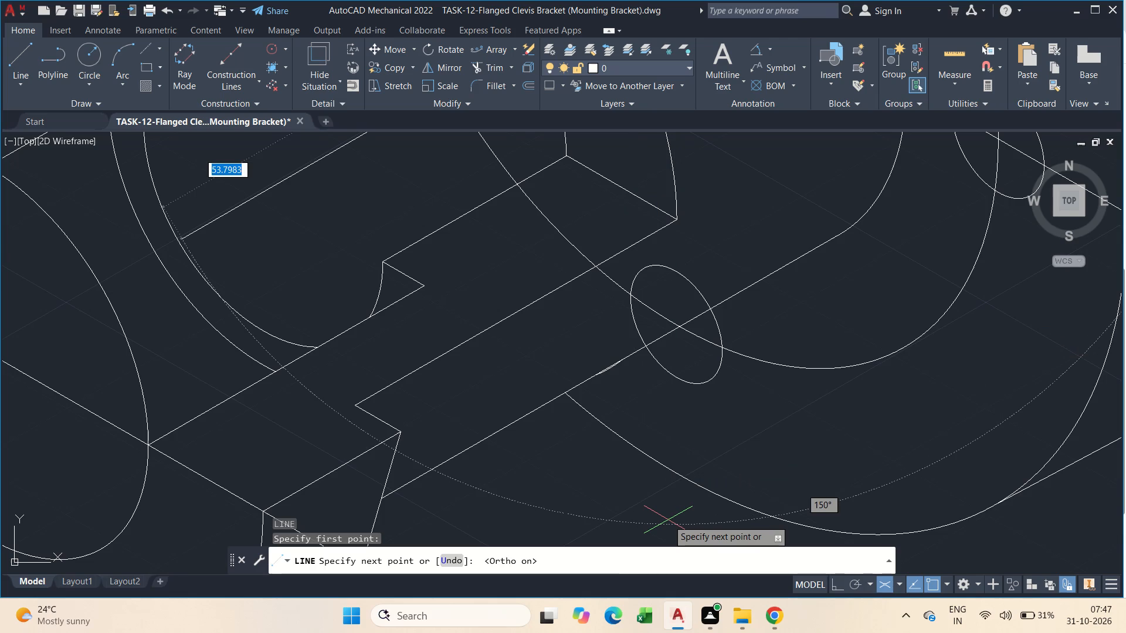
{"action": "scroll", "coordinate": [668, 520], "scroll_direction": "down", "scroll_amount": 2}
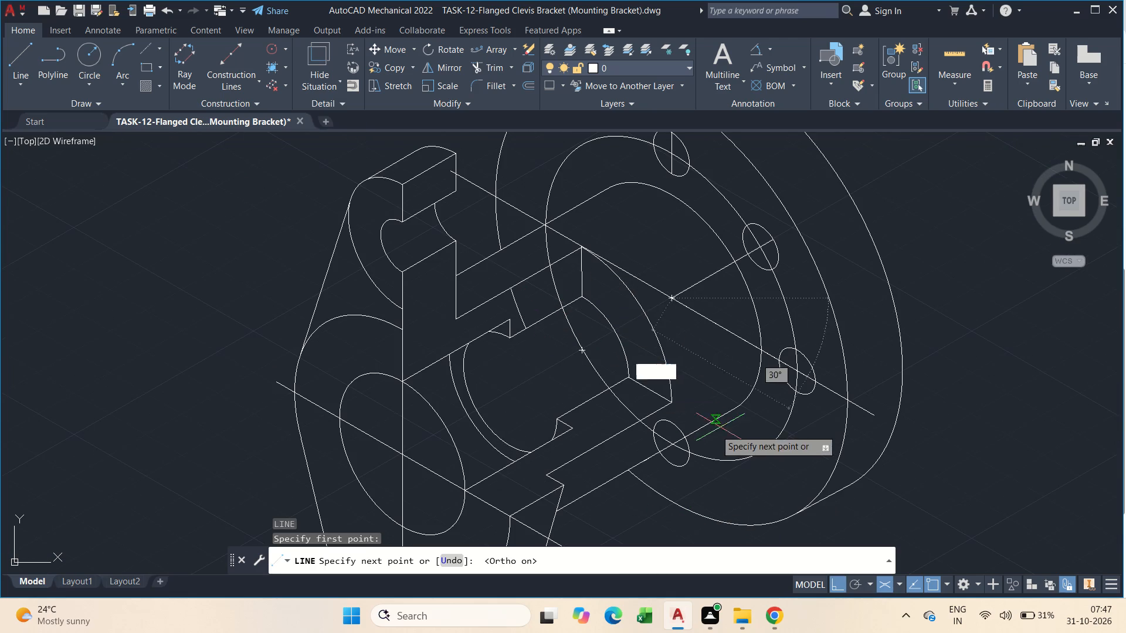
{"action": "key", "text": "F8"}
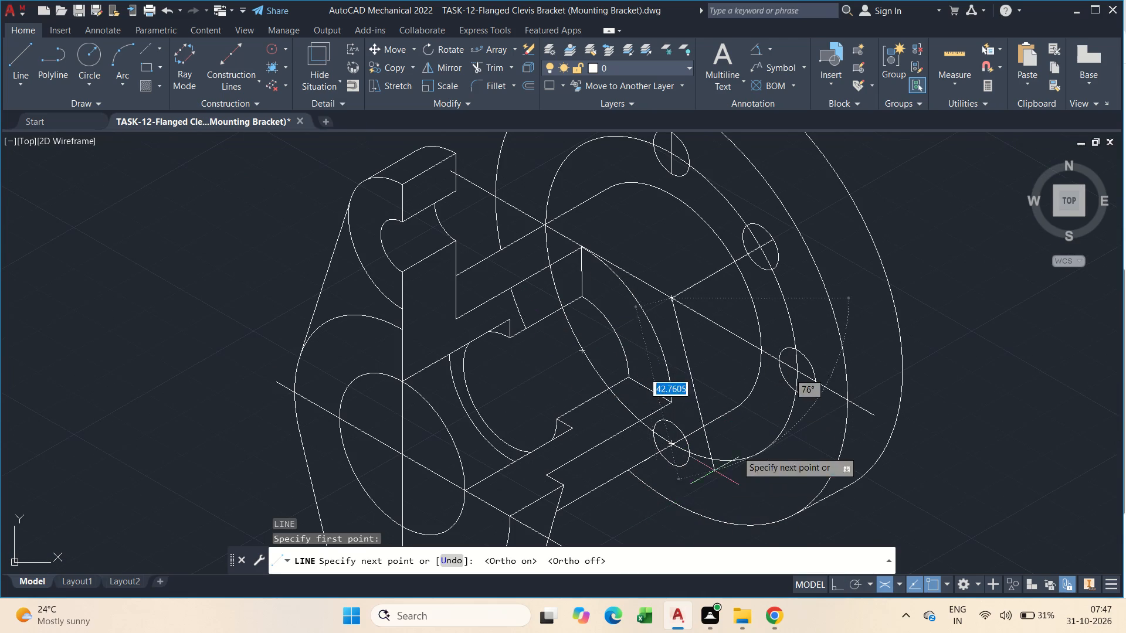
{"action": "key", "text": "F8"}
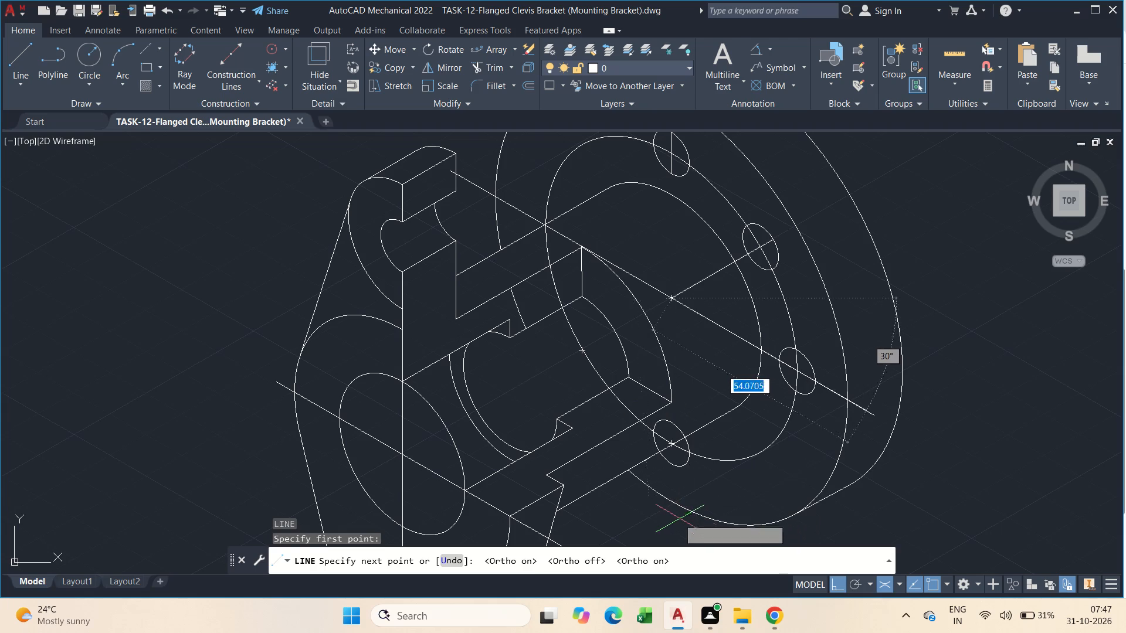
{"action": "scroll", "coordinate": [675, 518], "scroll_direction": "up", "scroll_amount": 2}
{"action": "scroll", "coordinate": [663, 506], "scroll_direction": "down", "scroll_amount": 6}
{"action": "scroll", "coordinate": [616, 448], "scroll_direction": "up", "scroll_amount": 2}
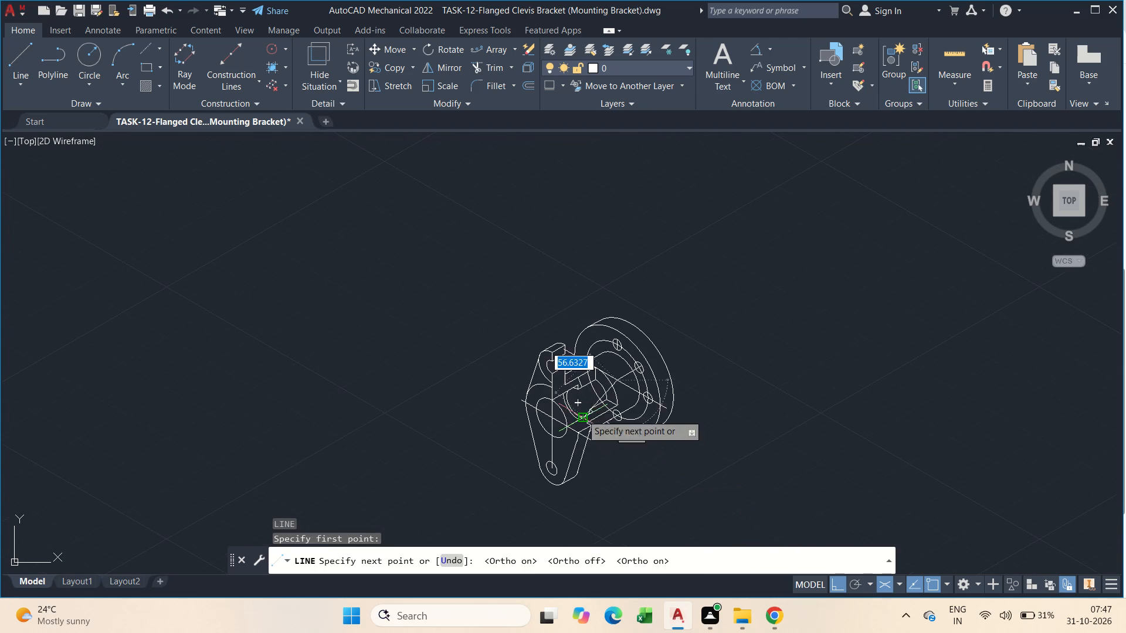
{"action": "scroll", "coordinate": [629, 437], "scroll_direction": "up", "scroll_amount": 2}
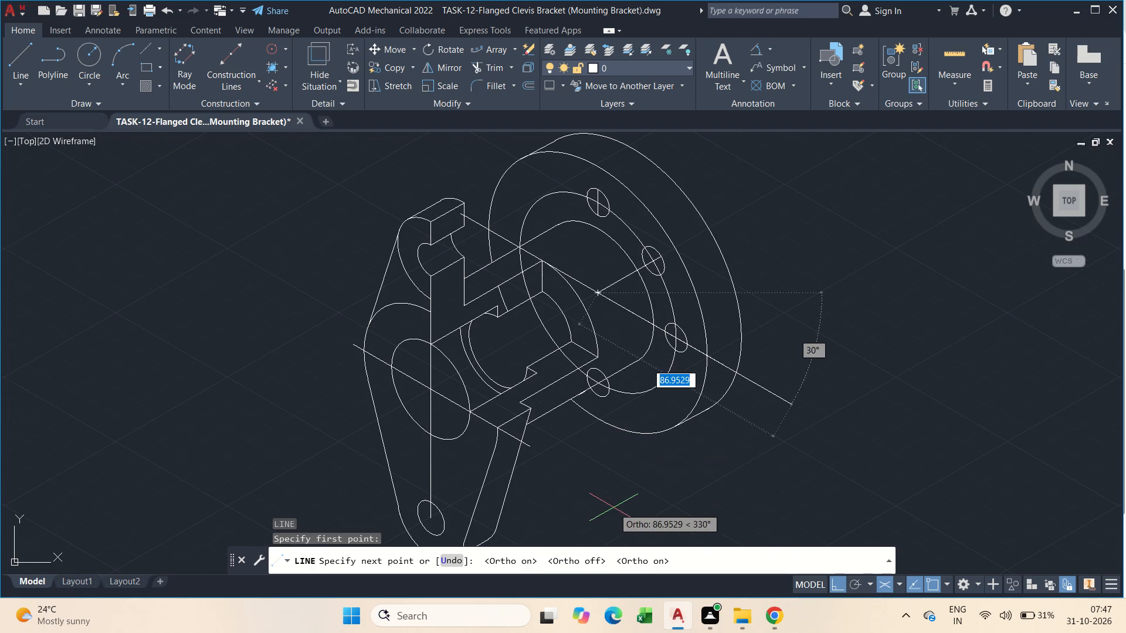
{"action": "key", "text": "F5"}
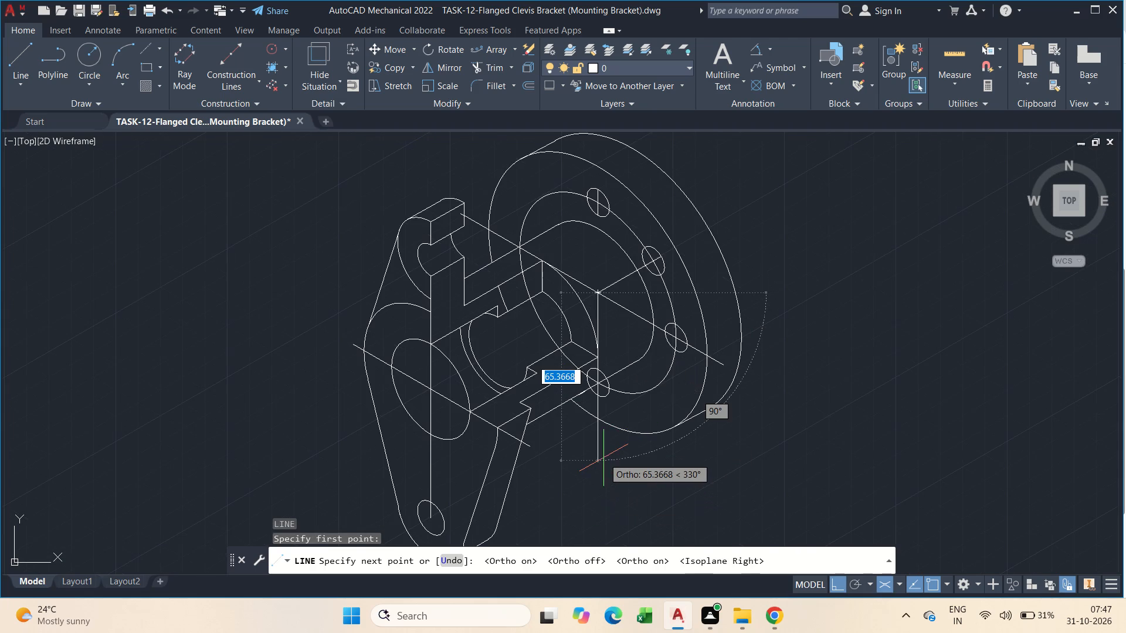
{"action": "left_click", "coordinate": [603, 458]}
{"action": "key", "text": "Escape"}
Check the angle between the 330° construction line and the downward vertical one with an unplaced angular dimension.
{"action": "scroll", "coordinate": [596, 382], "scroll_direction": "up", "scroll_amount": 4}
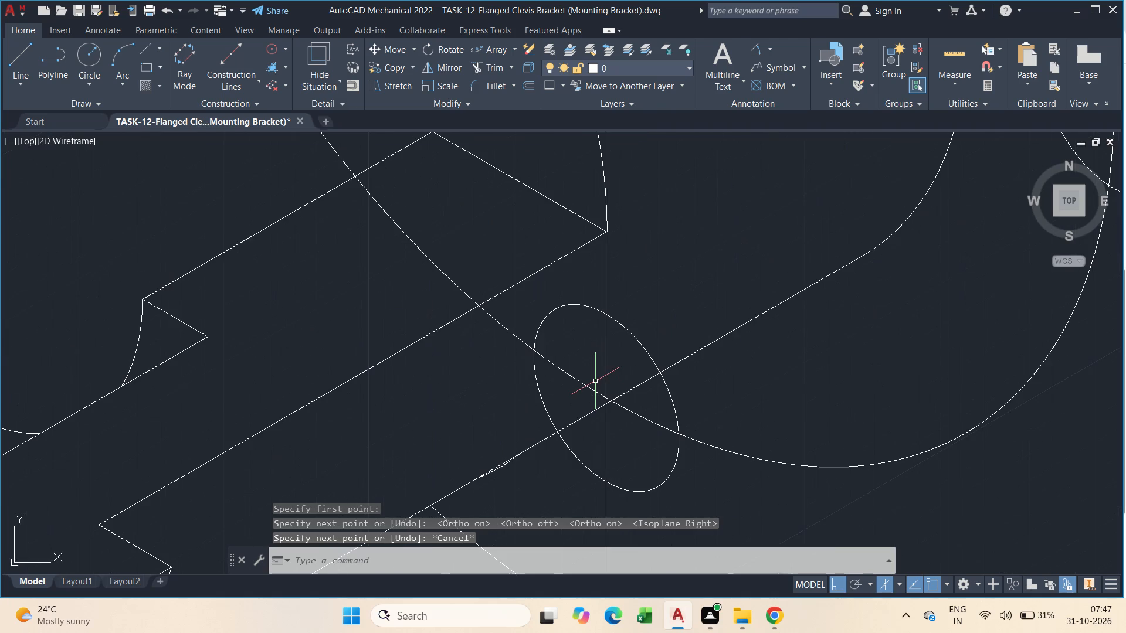
{"action": "middle_click_drag", "start_coordinate": [596, 383], "coordinate": [572, 460]}
{"action": "scroll", "coordinate": [578, 459], "scroll_direction": "down", "scroll_amount": 2}
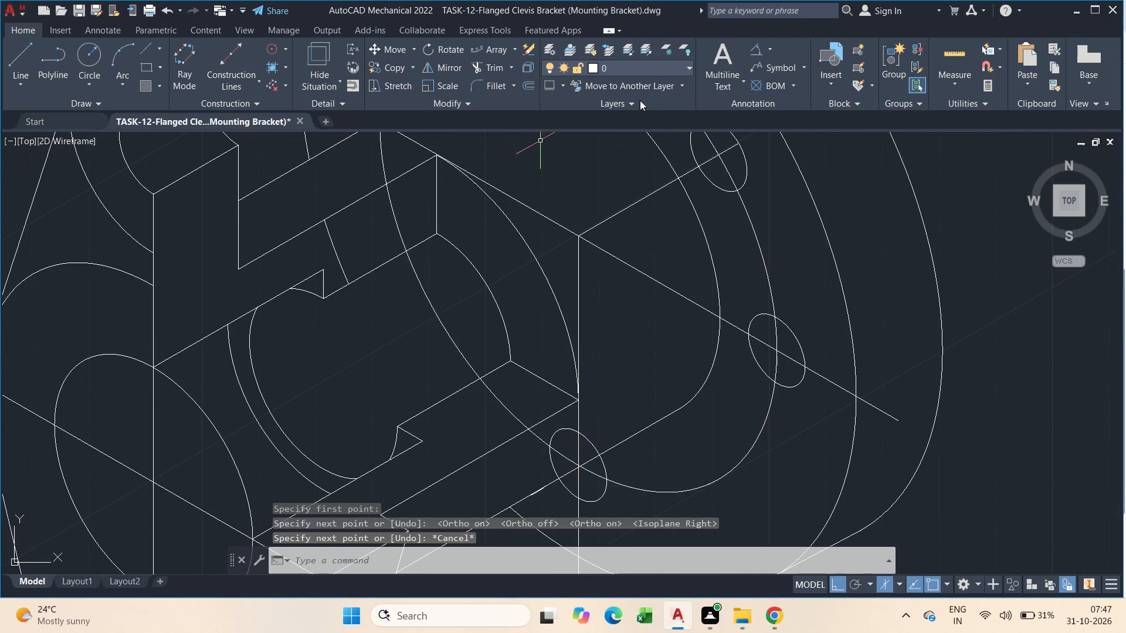
{"action": "left_click", "coordinate": [760, 49]}
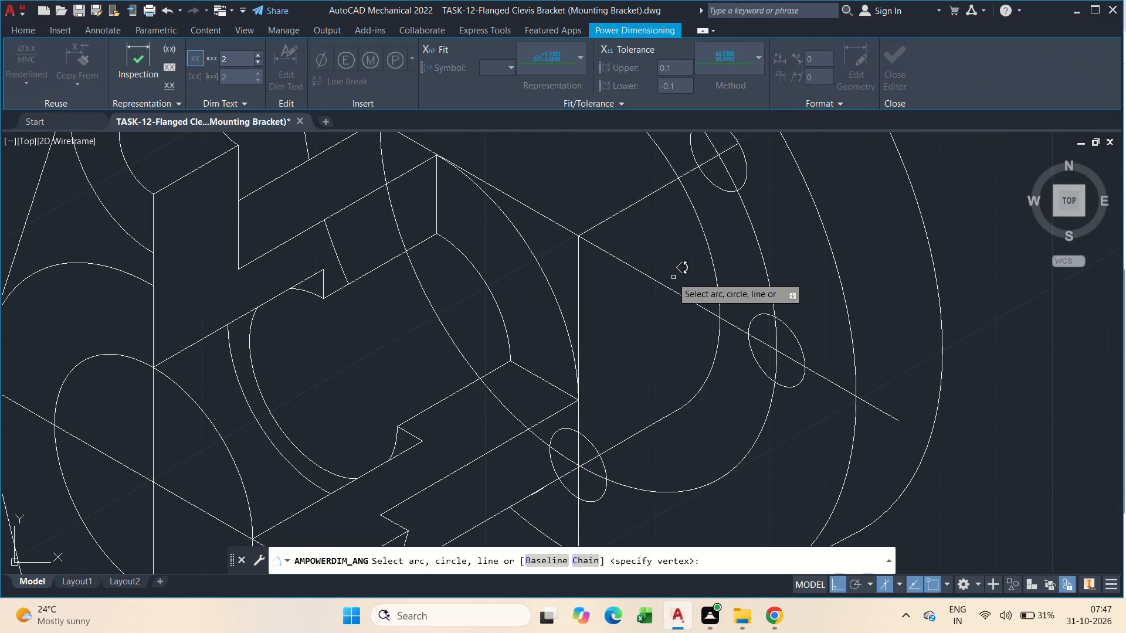
{"action": "left_click", "coordinate": [664, 283]}
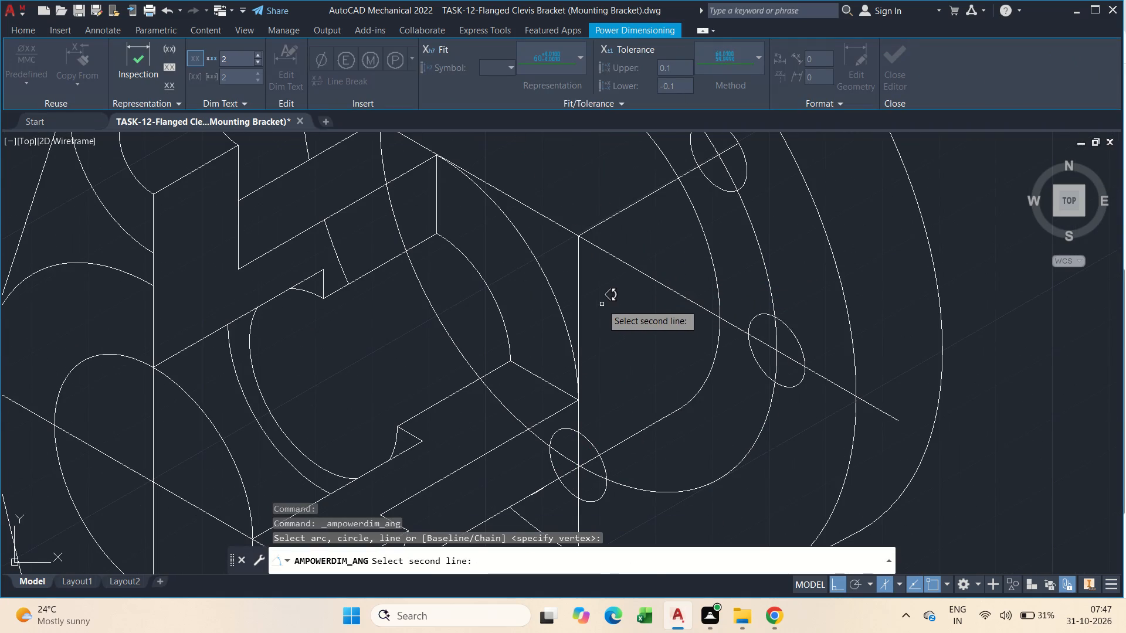
{"action": "left_click", "coordinate": [578, 279]}
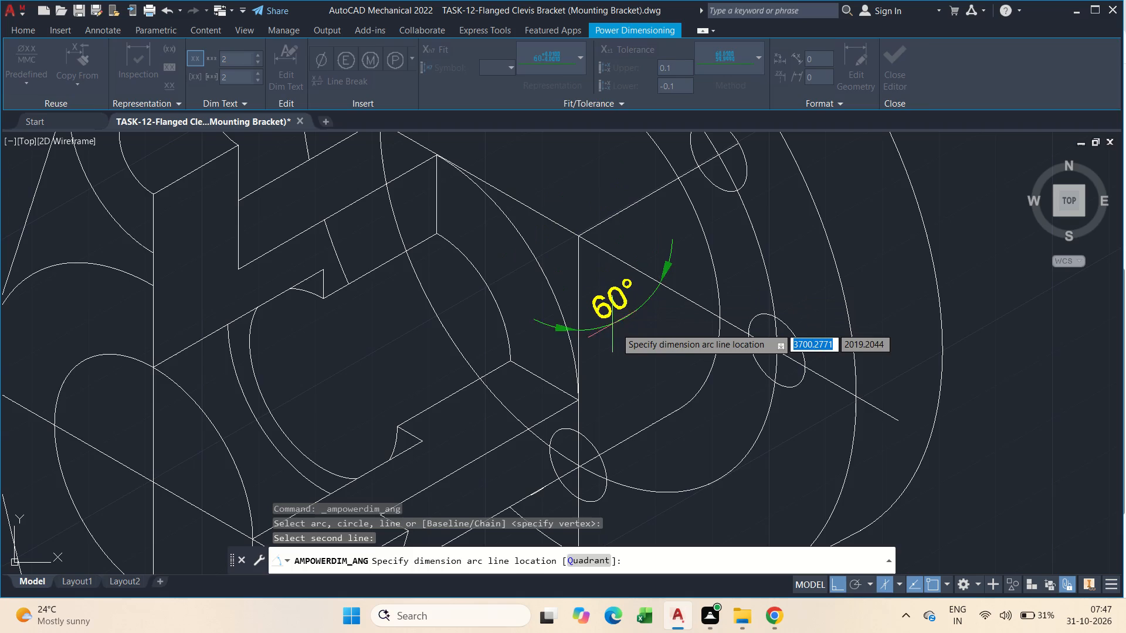
{"action": "key", "text": "Escape"}
{"action": "scroll", "coordinate": [617, 328], "scroll_direction": "down", "scroll_amount": 2}
{"action": "middle_click_drag", "start_coordinate": [617, 328], "coordinate": [626, 376]}
{"action": "scroll", "coordinate": [621, 370], "scroll_direction": "up", "scroll_amount": 1}
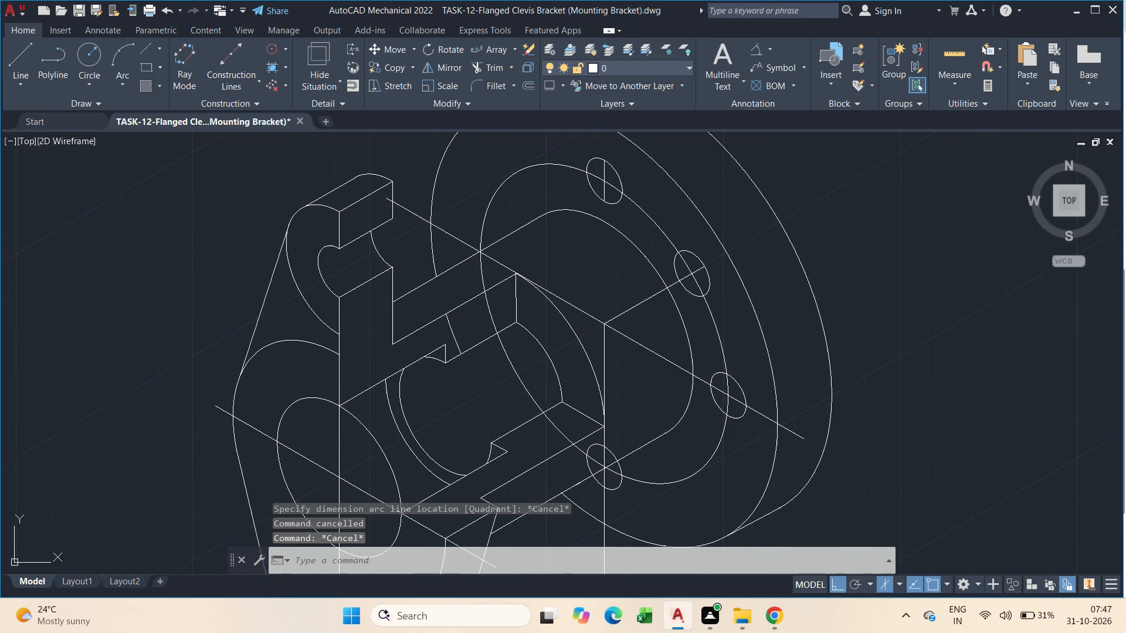
Copy the flange's top bolt hole from its centre to where the upper construction line at 150° meets the bolt circle.
{"action": "scroll", "coordinate": [619, 173], "scroll_direction": "up", "scroll_amount": 1}
{"action": "left_click", "coordinate": [619, 173]}
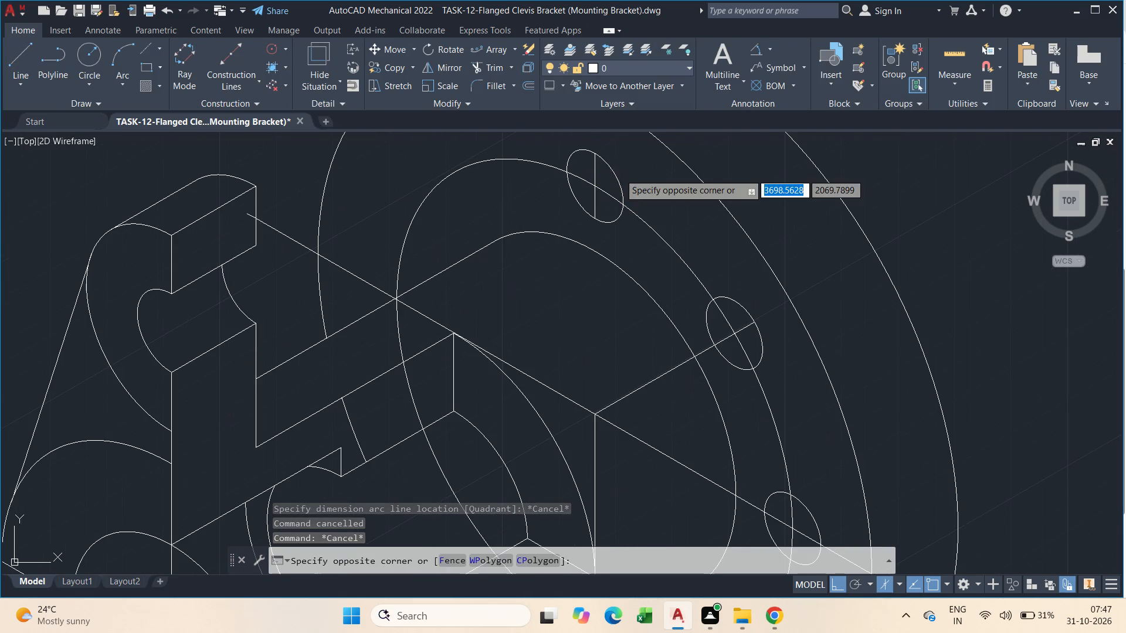
{"action": "left_click_drag", "start_coordinate": [599, 177], "coordinate": [603, 184]}
{"action": "key", "text": "c"}
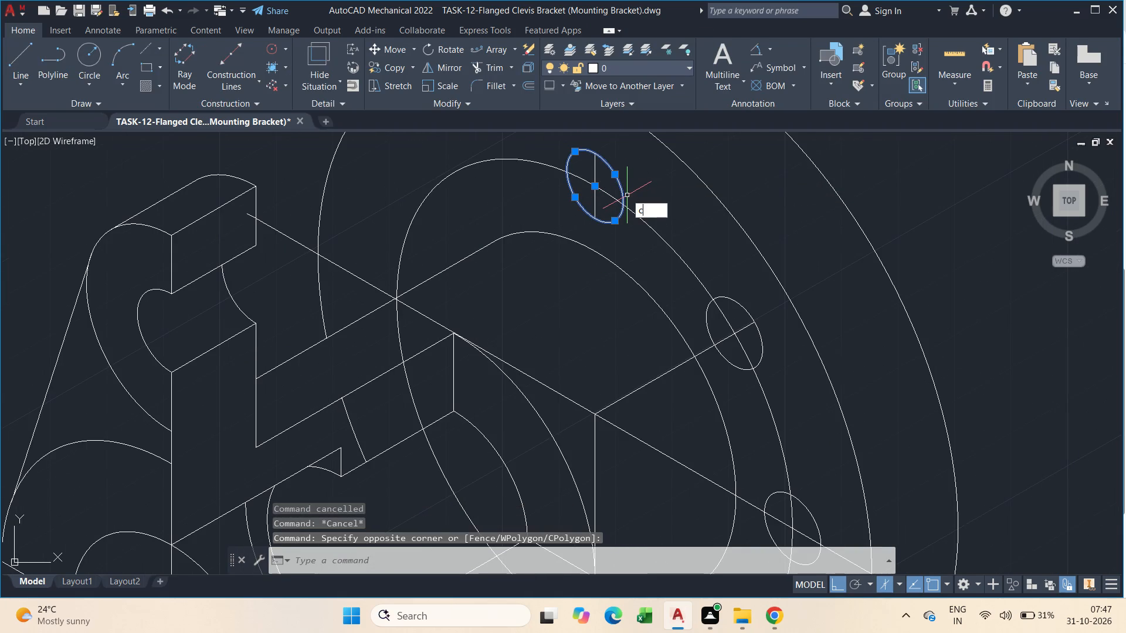
{"action": "left_click_drag", "start_coordinate": [685, 236], "coordinate": [671, 236]}
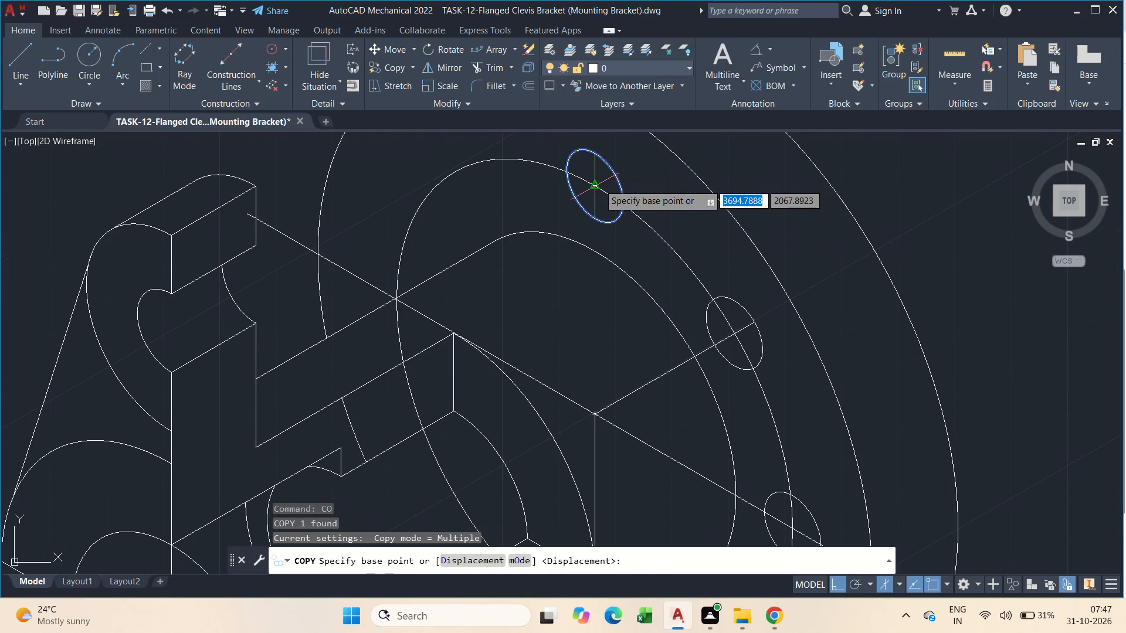
{"action": "left_click", "coordinate": [596, 184]}
{"action": "scroll", "coordinate": [405, 305], "scroll_direction": "up", "scroll_amount": 5}
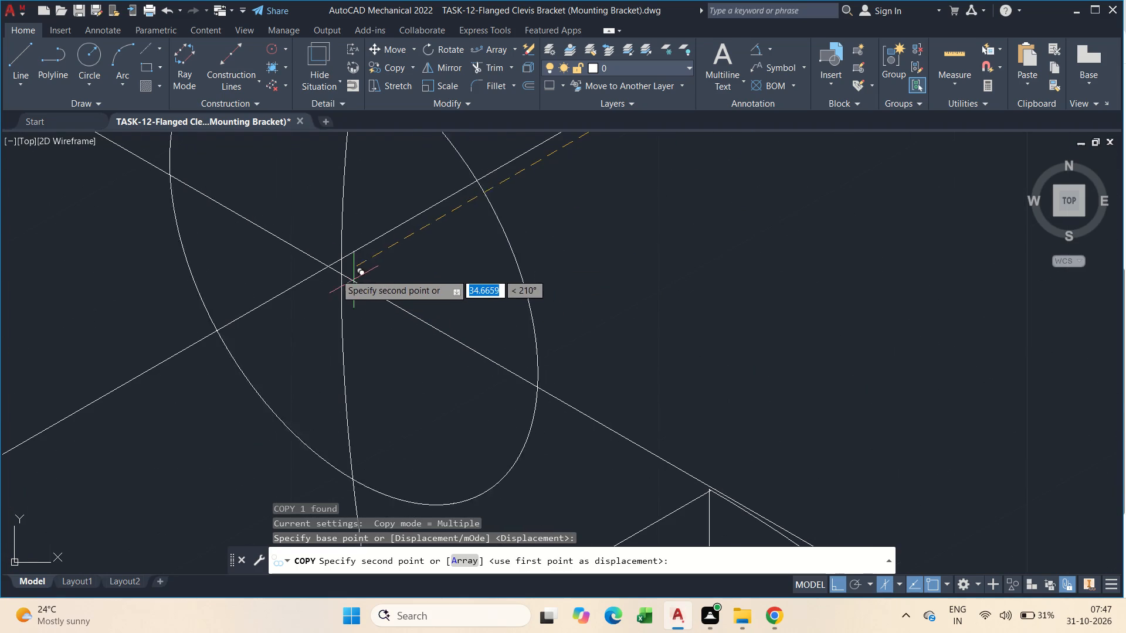
{"action": "left_click", "coordinate": [337, 271]}
{"action": "key", "text": "Escape"}
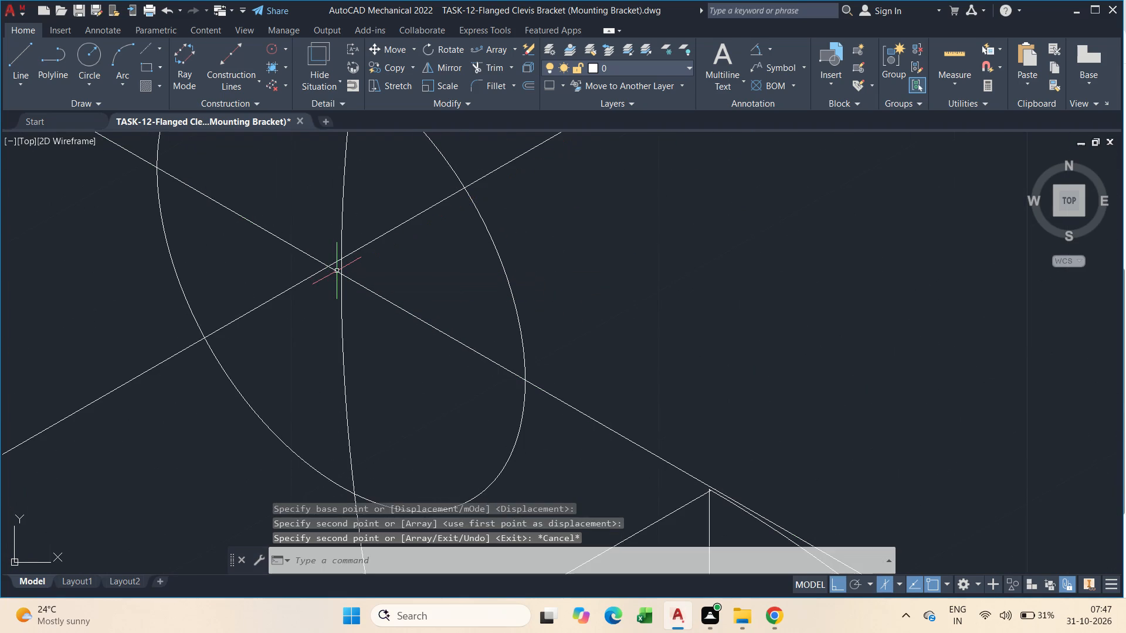
Trim the 150° construction line at the bolt circle and erase the cut-off piece running toward the clevis lug.
{"action": "type", "text": "tr"}
{"action": "key", "text": "space"}
{"action": "left_click", "coordinate": [337, 271]}
{"action": "key", "text": "Escape"}
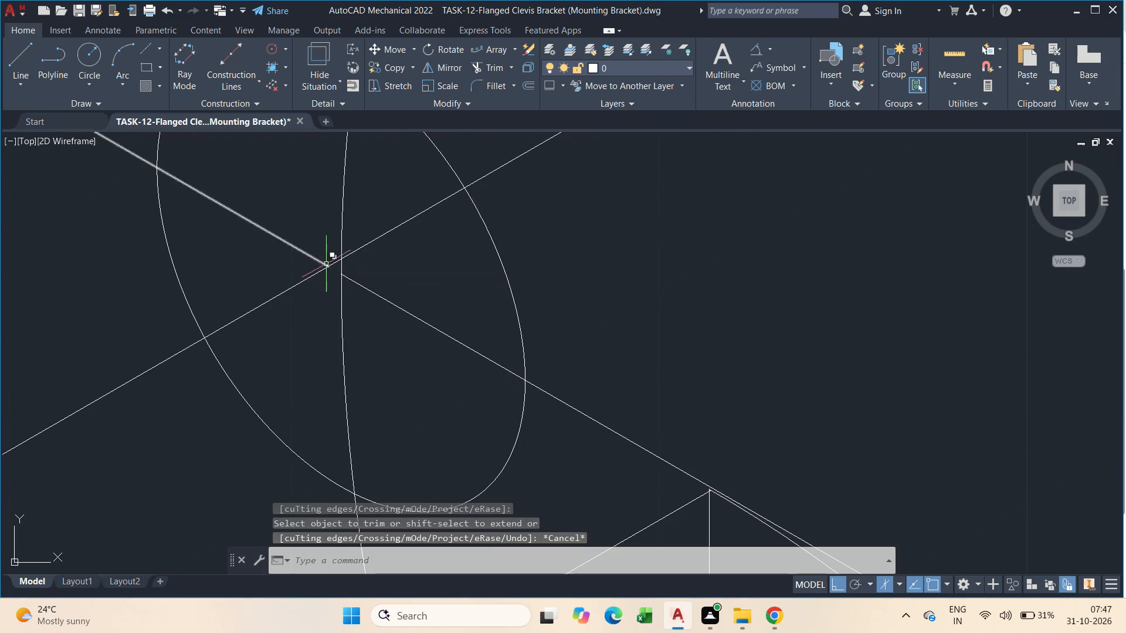
{"action": "left_click_drag", "start_coordinate": [311, 251], "coordinate": [303, 250]}
{"action": "left_click", "coordinate": [272, 256]}
{"action": "key", "text": "Delete"}
{"action": "scroll", "coordinate": [313, 230], "scroll_direction": "down", "scroll_amount": 4}
{"action": "key", "text": "Escape"}
{"action": "scroll", "coordinate": [337, 273], "scroll_direction": "up", "scroll_amount": 1}
Trim the copied bolt hole along the cutaway's upper edge, removing its arcs below that edge.
{"action": "type", "text": "tr"}
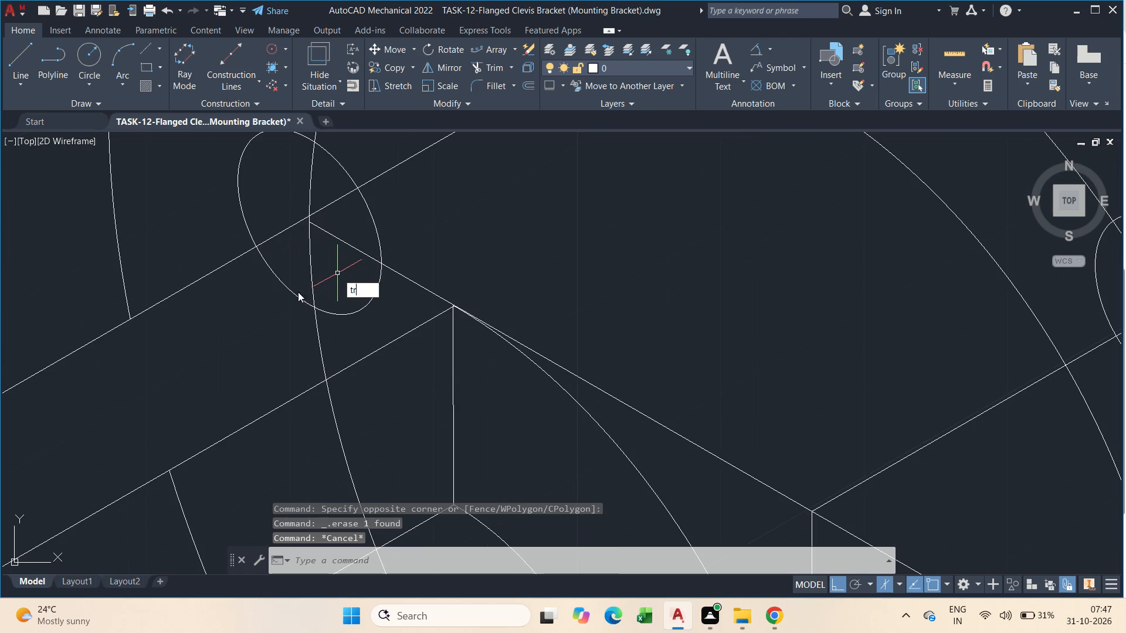
{"action": "left_click_drag", "start_coordinate": [298, 287], "coordinate": [283, 328]}
{"action": "key", "text": "Escape"}
{"action": "key", "text": "Escape"}
{"action": "key", "text": "Escape"}
{"action": "type", "text": "tr"}
{"action": "key", "text": "space"}
{"action": "left_click_drag", "start_coordinate": [290, 287], "coordinate": [279, 322]}
{"action": "left_click_drag", "start_coordinate": [350, 323], "coordinate": [358, 333]}
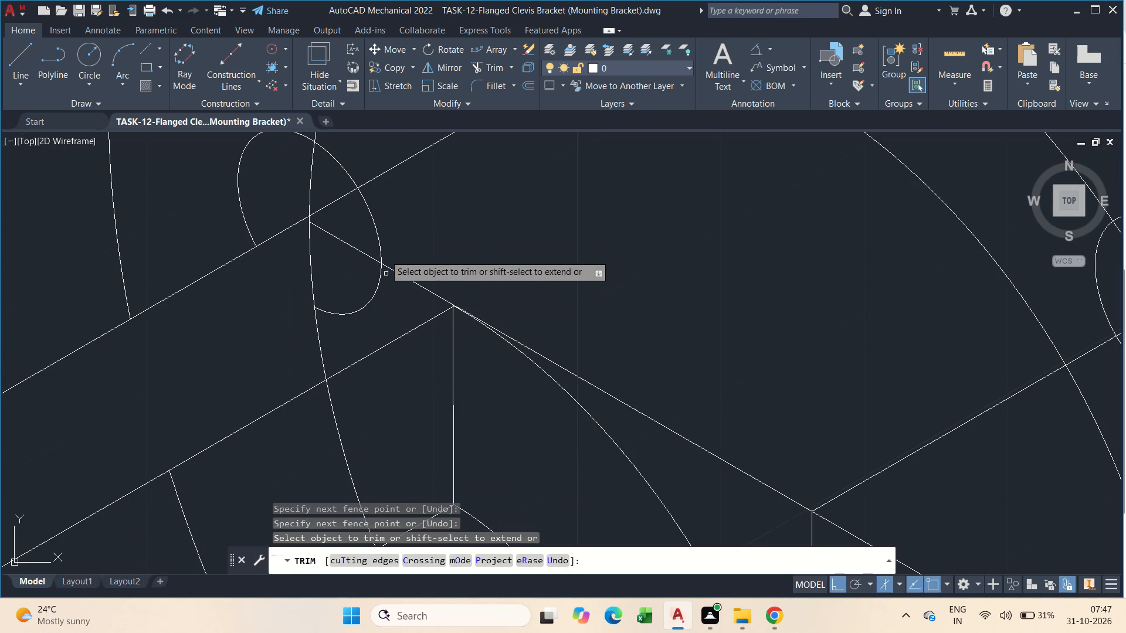
{"action": "left_click_drag", "start_coordinate": [392, 231], "coordinate": [362, 227]}
{"action": "left_click_drag", "start_coordinate": [330, 307], "coordinate": [351, 322]}
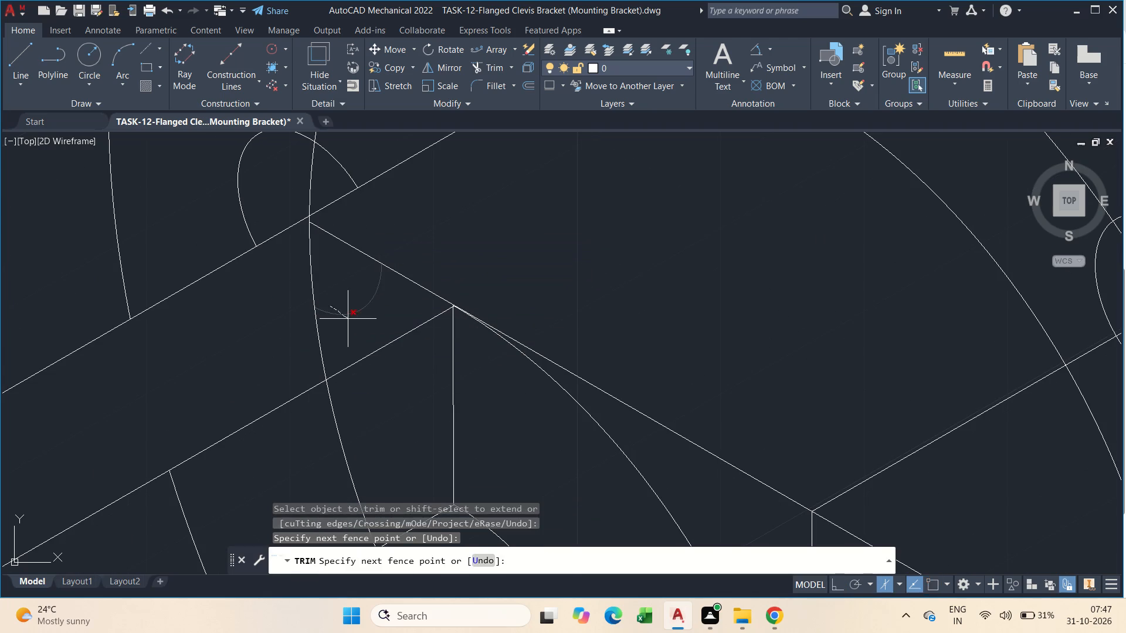
{"action": "scroll", "coordinate": [359, 271], "scroll_direction": "down", "scroll_amount": 2}
{"action": "key", "text": "Escape"}
Trim the bottom bolt hole along the cutaway's lower edge, removing all of its arcs above that edge.
{"action": "scroll", "coordinate": [379, 260], "scroll_direction": "down", "scroll_amount": 3}
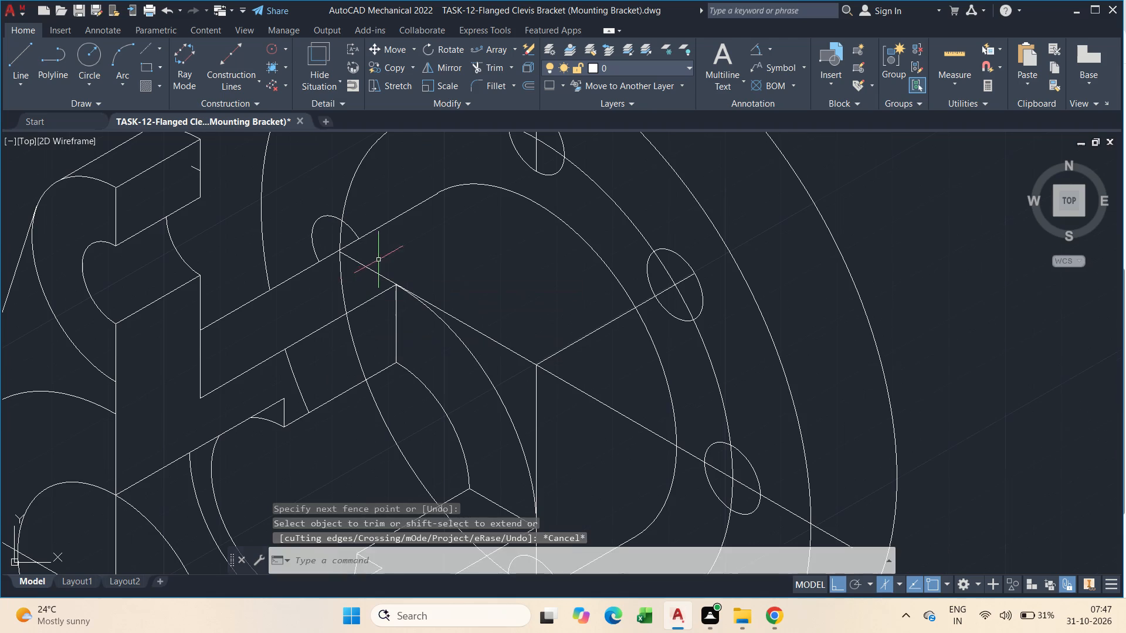
{"action": "scroll", "coordinate": [425, 363], "scroll_direction": "up", "scroll_amount": 2}
{"action": "scroll", "coordinate": [388, 302], "scroll_direction": "up", "scroll_amount": 3}
{"action": "middle_click_drag", "start_coordinate": [415, 335], "coordinate": [376, 301]}
{"action": "type", "text": "tr"}
{"action": "key", "text": "space"}
{"action": "scroll", "coordinate": [417, 358], "scroll_direction": "up", "scroll_amount": 2}
{"action": "left_click_drag", "start_coordinate": [417, 358], "coordinate": [338, 384]}
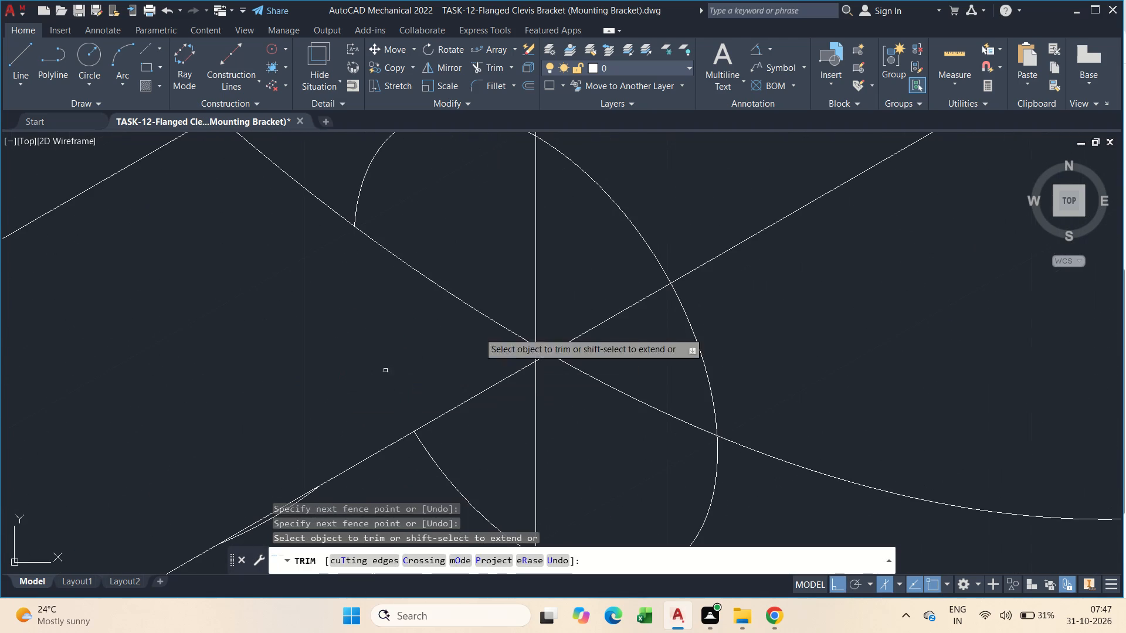
{"action": "left_click_drag", "start_coordinate": [613, 270], "coordinate": [660, 229]}
{"action": "scroll", "coordinate": [568, 239], "scroll_direction": "down", "scroll_amount": 1}
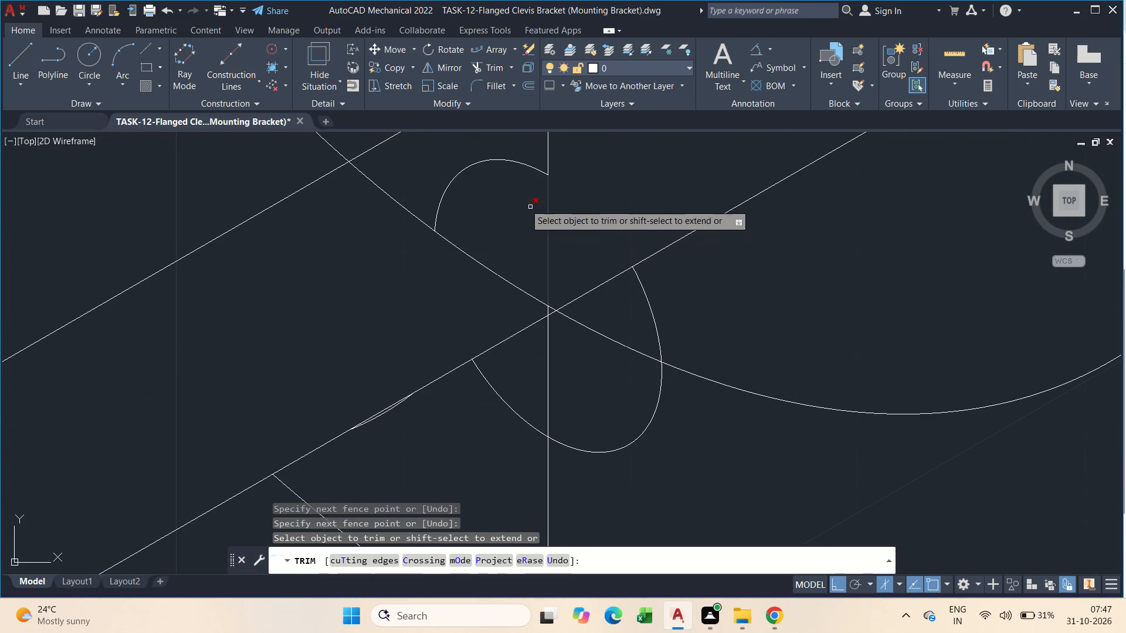
{"action": "left_click_drag", "start_coordinate": [511, 198], "coordinate": [511, 186]}
{"action": "left_click", "coordinate": [508, 152]}
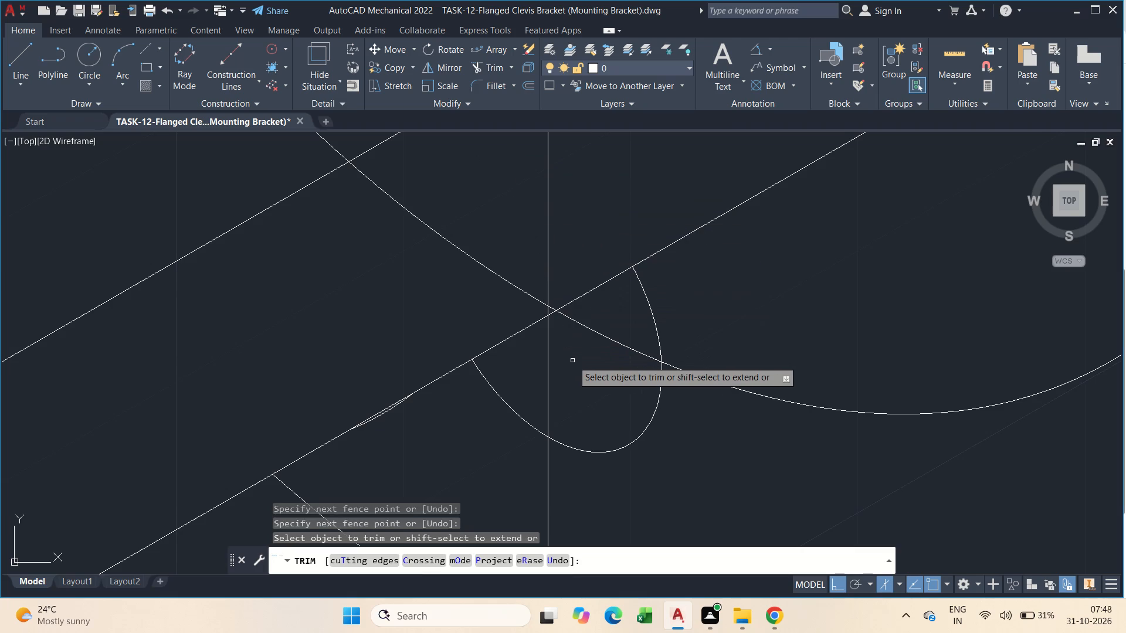
Erase the leftover arc sliver on the cutaway's lower edge beside the bottom bolt hole.
{"action": "scroll", "coordinate": [561, 309], "scroll_direction": "up", "scroll_amount": 2}
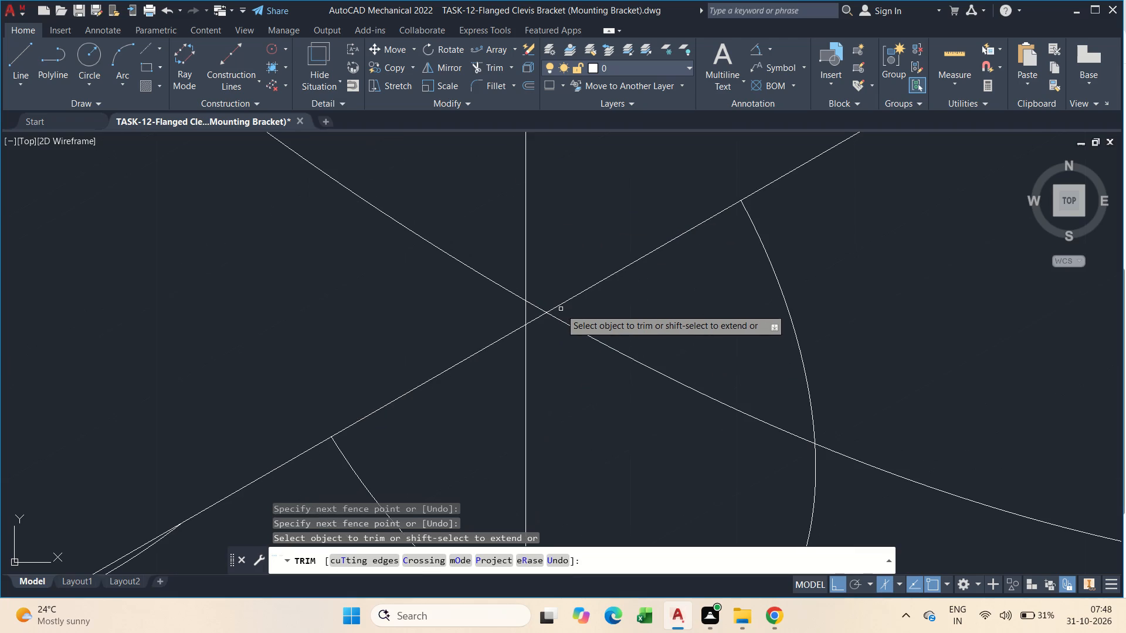
{"action": "scroll", "coordinate": [567, 357], "scroll_direction": "down", "scroll_amount": 2}
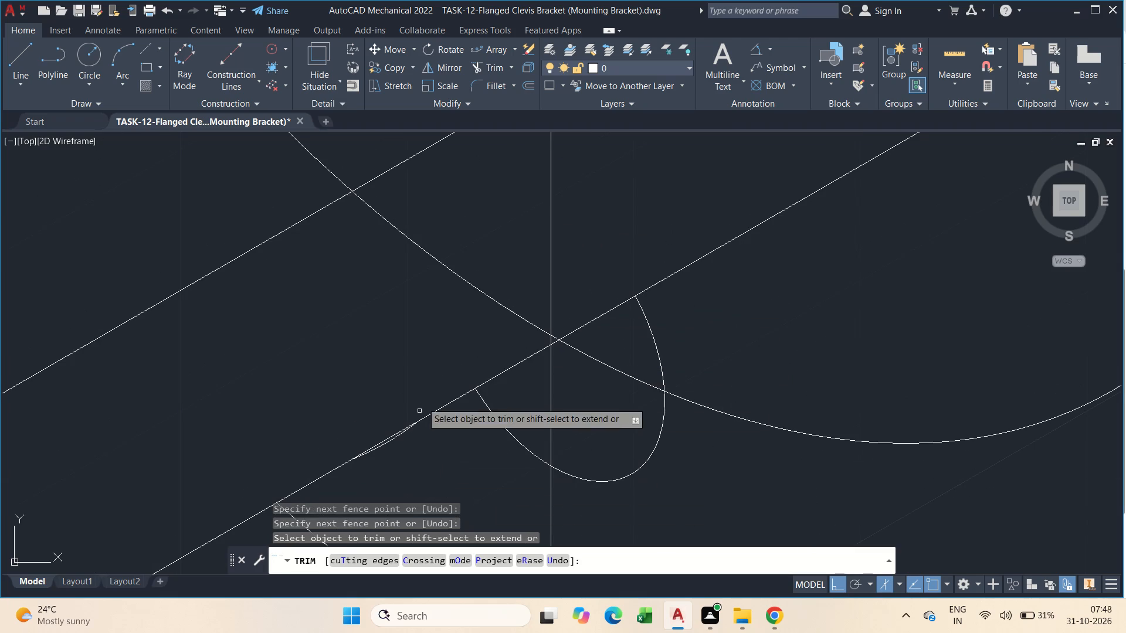
{"action": "middle_click_drag", "start_coordinate": [420, 390], "coordinate": [422, 256]}
{"action": "key", "text": "Escape"}
{"action": "left_click_drag", "start_coordinate": [334, 253], "coordinate": [354, 285]}
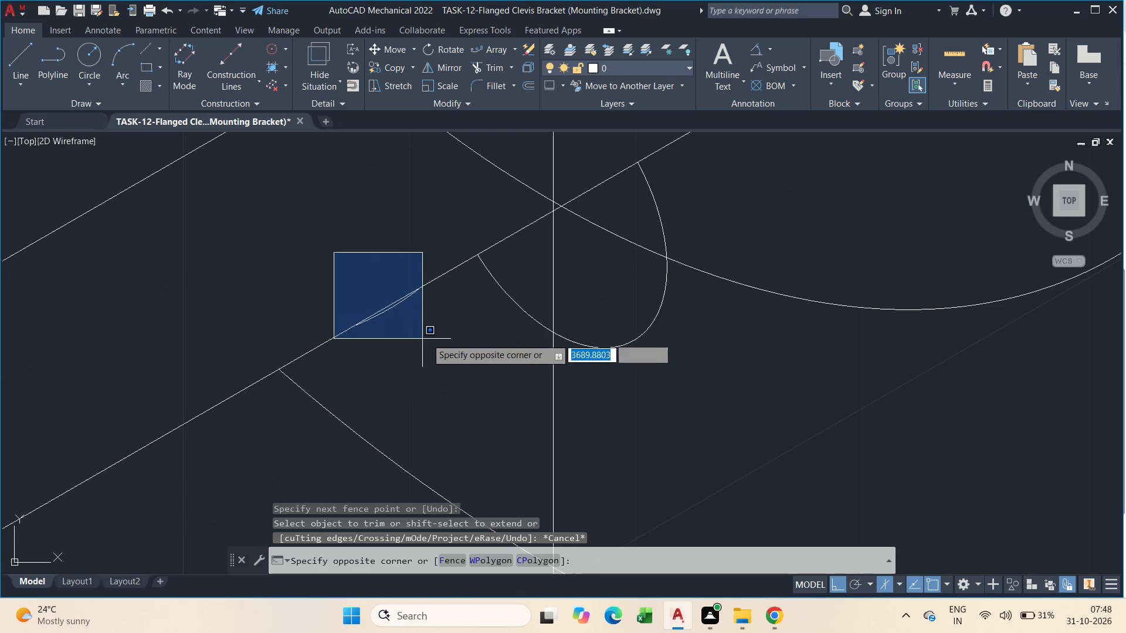
{"action": "left_click", "coordinate": [432, 336]}
{"action": "key", "text": "Delete"}
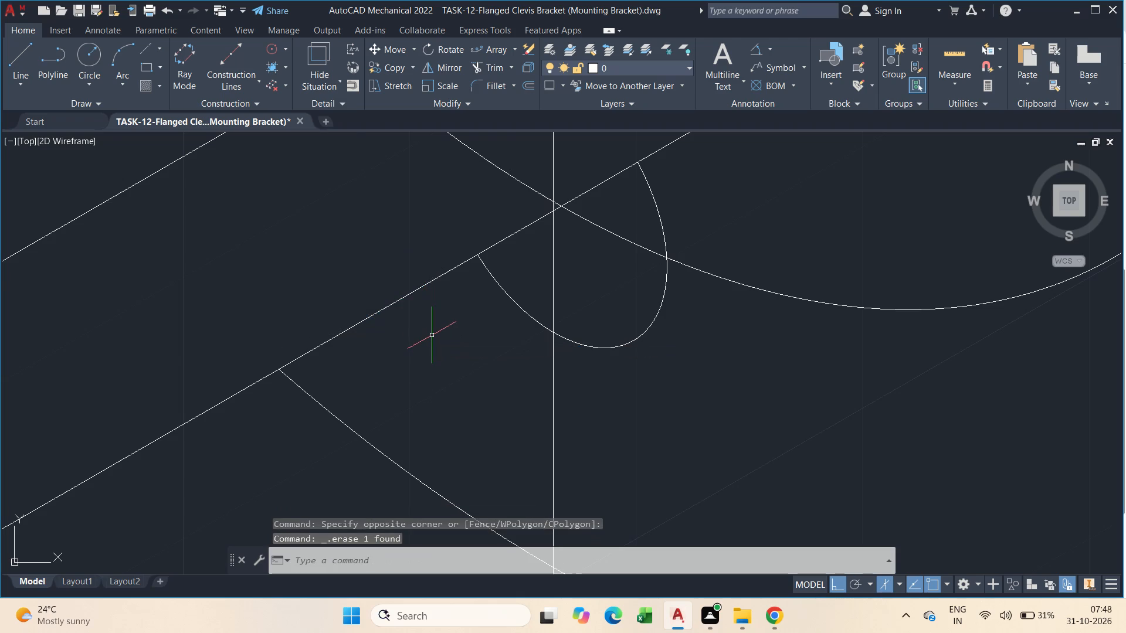
Erase the four construction lines radiating from the flange's centre.
{"action": "scroll", "coordinate": [432, 335], "scroll_direction": "down", "scroll_amount": 5}
{"action": "key", "text": "Escape"}
{"action": "scroll", "coordinate": [436, 328], "scroll_direction": "up", "scroll_amount": 3}
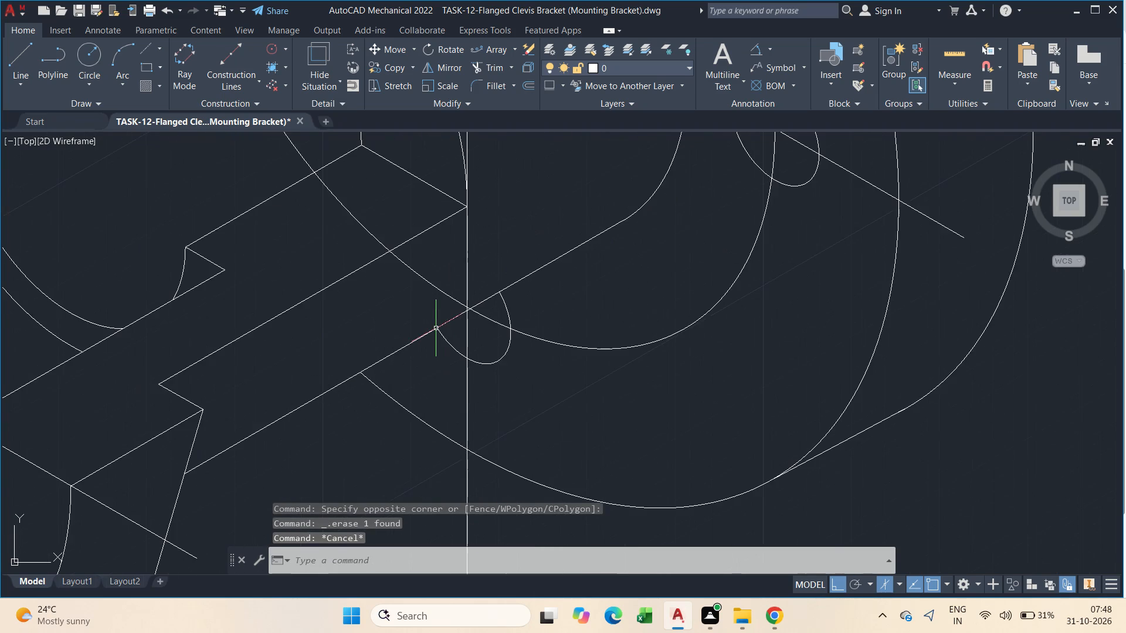
{"action": "scroll", "coordinate": [436, 328], "scroll_direction": "down", "scroll_amount": 2}
{"action": "middle_click_drag", "start_coordinate": [462, 193], "coordinate": [479, 284]}
{"action": "left_click_drag", "start_coordinate": [485, 298], "coordinate": [484, 297]}
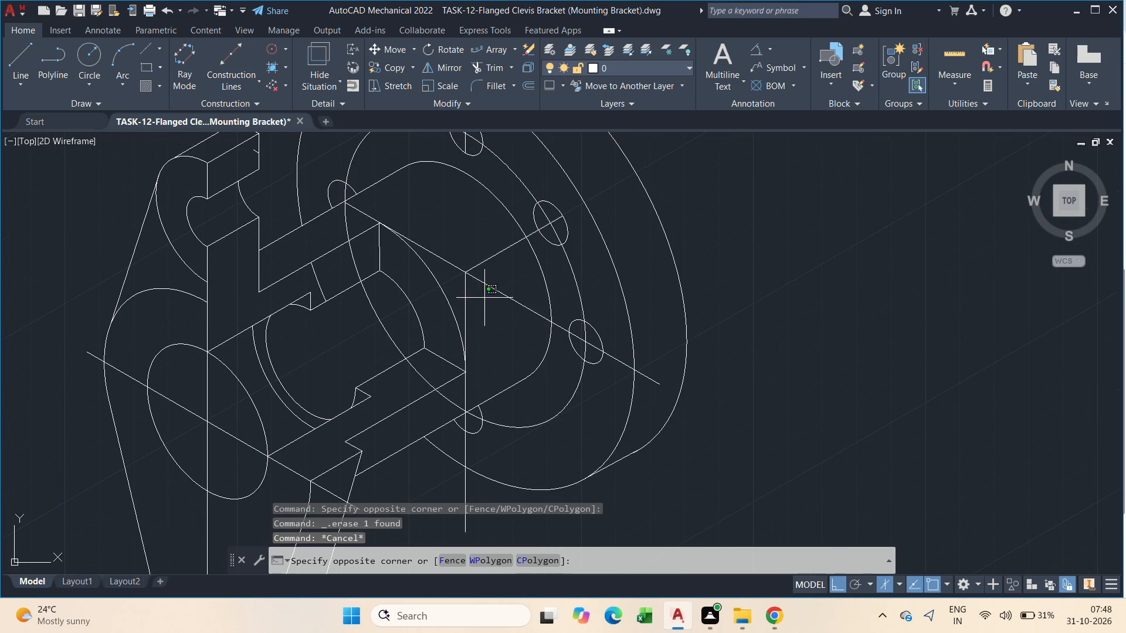
{"action": "left_click_drag", "start_coordinate": [484, 297], "coordinate": [477, 292]}
{"action": "left_click", "coordinate": [463, 271]}
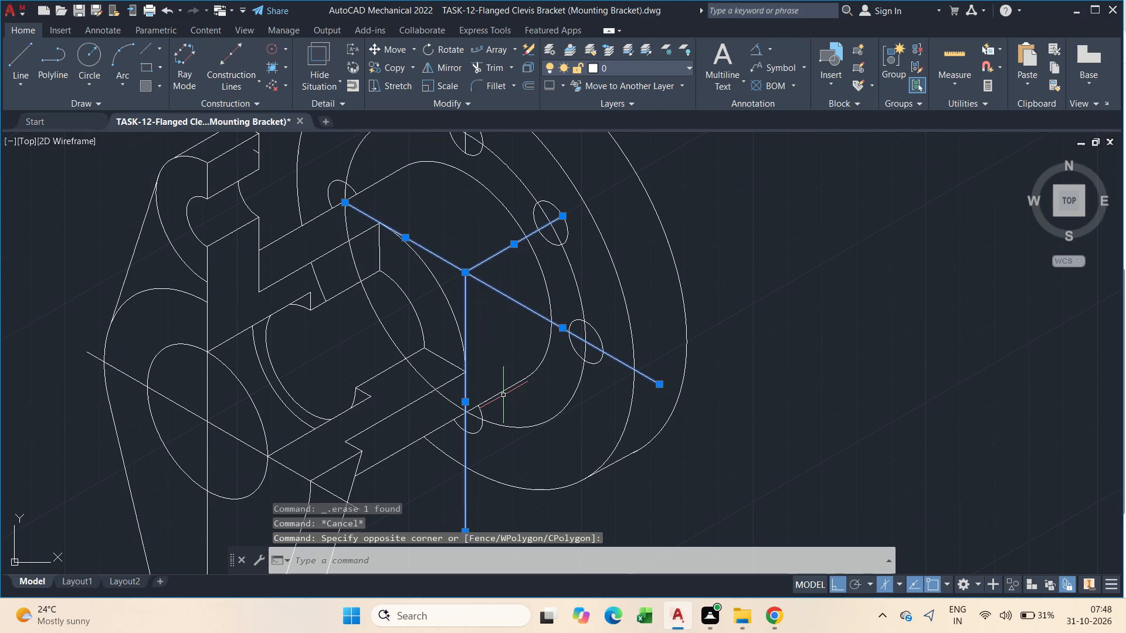
{"action": "key", "text": "Delete"}
Erase the short vertical line inside the flange's top bolt hole.
{"action": "scroll", "coordinate": [524, 373], "scroll_direction": "down", "scroll_amount": 2}
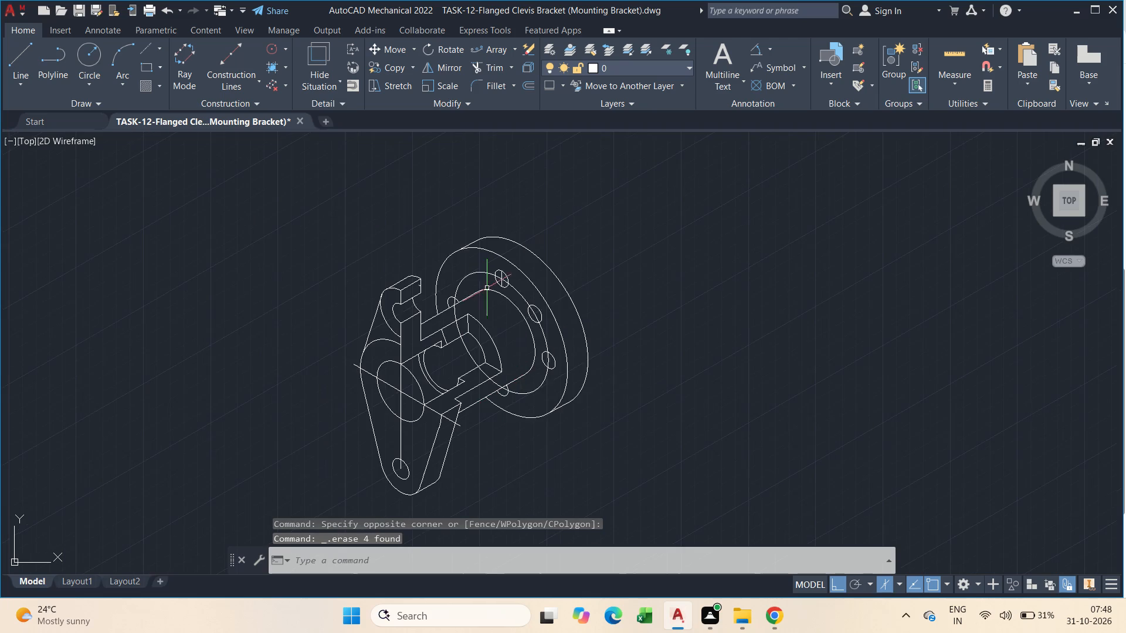
{"action": "scroll", "coordinate": [486, 288], "scroll_direction": "up", "scroll_amount": 4}
{"action": "scroll", "coordinate": [571, 198], "scroll_direction": "up", "scroll_amount": 1}
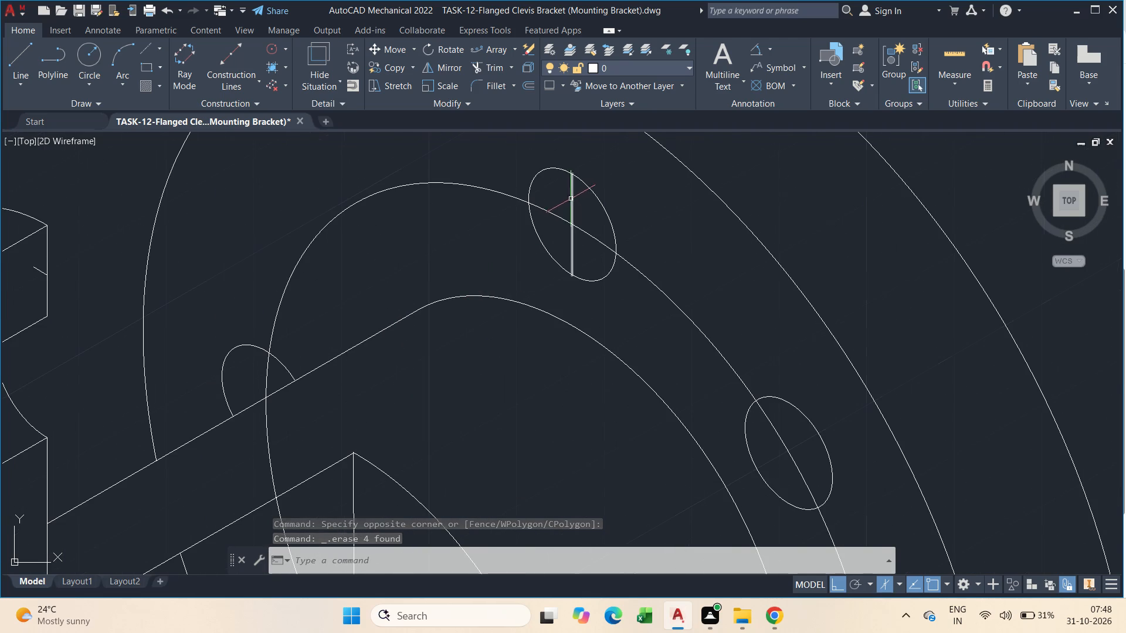
{"action": "scroll", "coordinate": [571, 198], "scroll_direction": "up", "scroll_amount": 1}
{"action": "left_click_drag", "start_coordinate": [594, 225], "coordinate": [585, 226]}
{"action": "left_click", "coordinate": [555, 208]}
{"action": "key", "text": "Delete"}
{"action": "scroll", "coordinate": [555, 208], "scroll_direction": "down", "scroll_amount": 2}
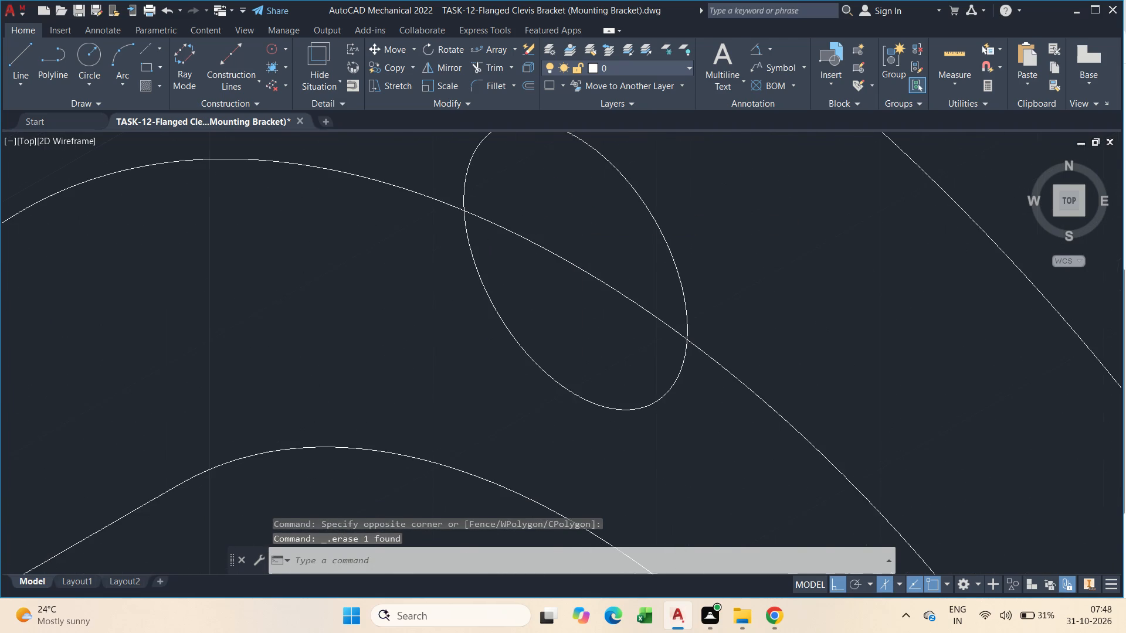
{"action": "scroll", "coordinate": [555, 208], "scroll_direction": "down", "scroll_amount": 2}
{"action": "scroll", "coordinate": [604, 289], "scroll_direction": "down", "scroll_amount": 3}
{"action": "key", "text": "Escape"}
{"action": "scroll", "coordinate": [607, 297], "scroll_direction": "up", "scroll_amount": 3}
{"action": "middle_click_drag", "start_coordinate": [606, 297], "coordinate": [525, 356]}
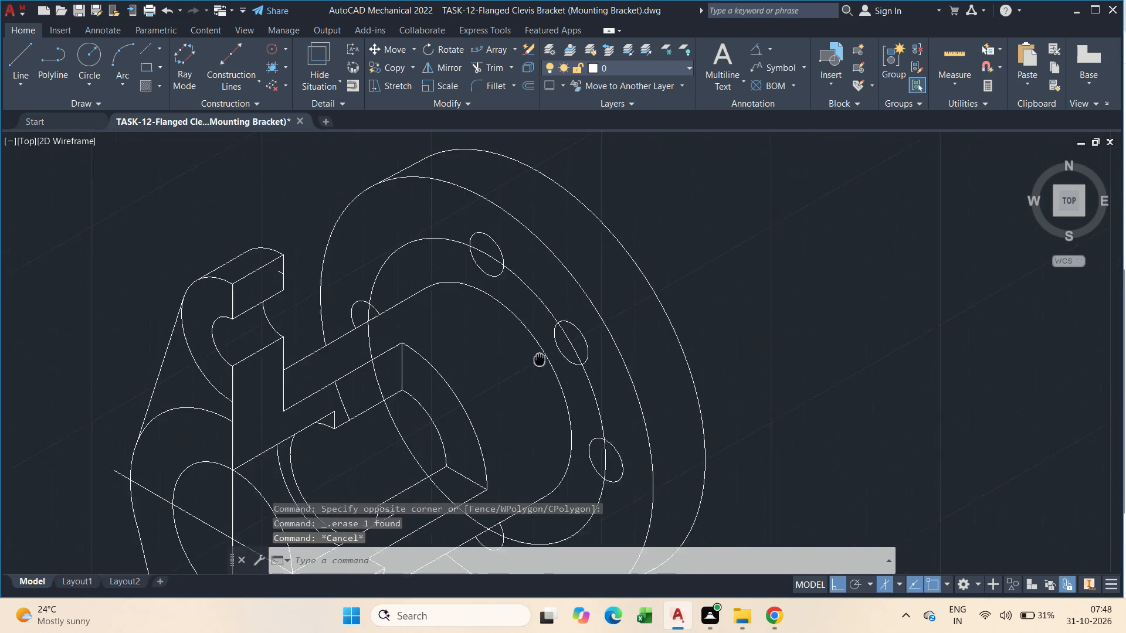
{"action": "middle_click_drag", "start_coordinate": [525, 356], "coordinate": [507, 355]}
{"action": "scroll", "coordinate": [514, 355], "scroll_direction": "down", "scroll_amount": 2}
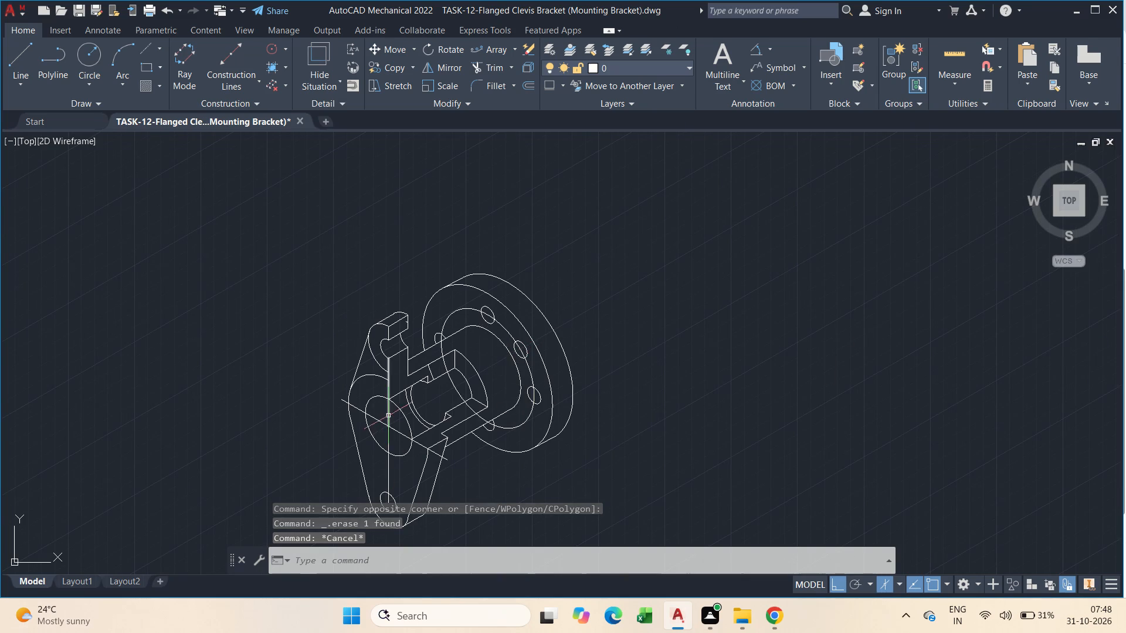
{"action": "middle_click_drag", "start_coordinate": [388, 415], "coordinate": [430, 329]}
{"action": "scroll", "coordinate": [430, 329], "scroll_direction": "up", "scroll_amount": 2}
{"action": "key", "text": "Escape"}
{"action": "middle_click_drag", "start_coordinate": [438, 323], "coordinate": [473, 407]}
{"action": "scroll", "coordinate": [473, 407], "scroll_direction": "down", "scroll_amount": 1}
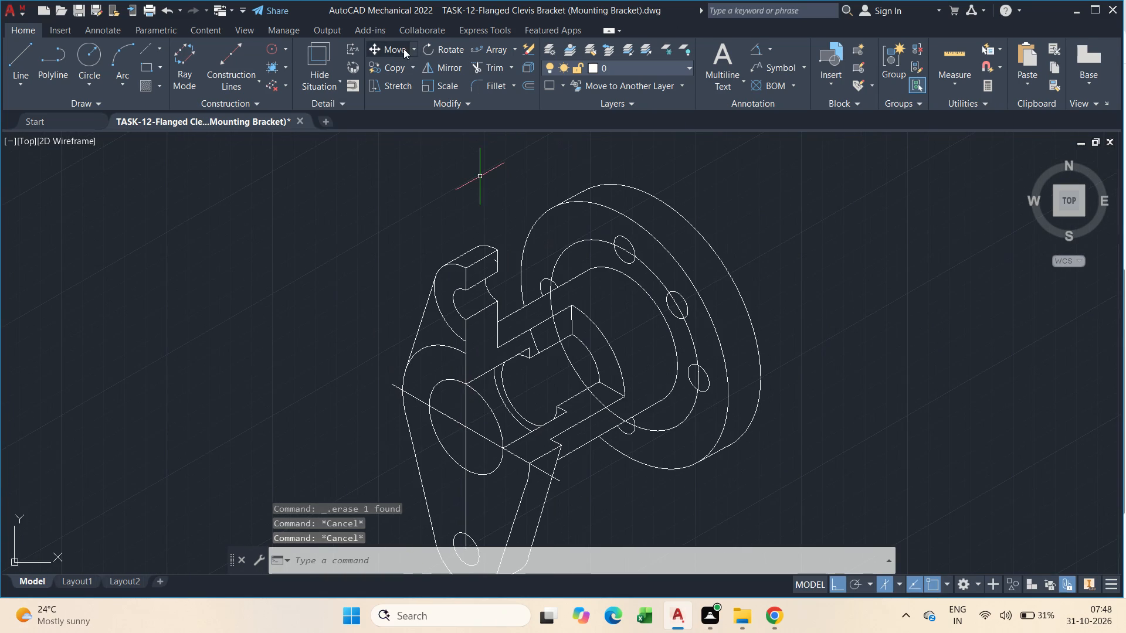
Add a horizontal Power Dimension above the flange between its front and back face centres, with the text overridden to 15.
{"action": "left_click", "coordinate": [771, 43]}
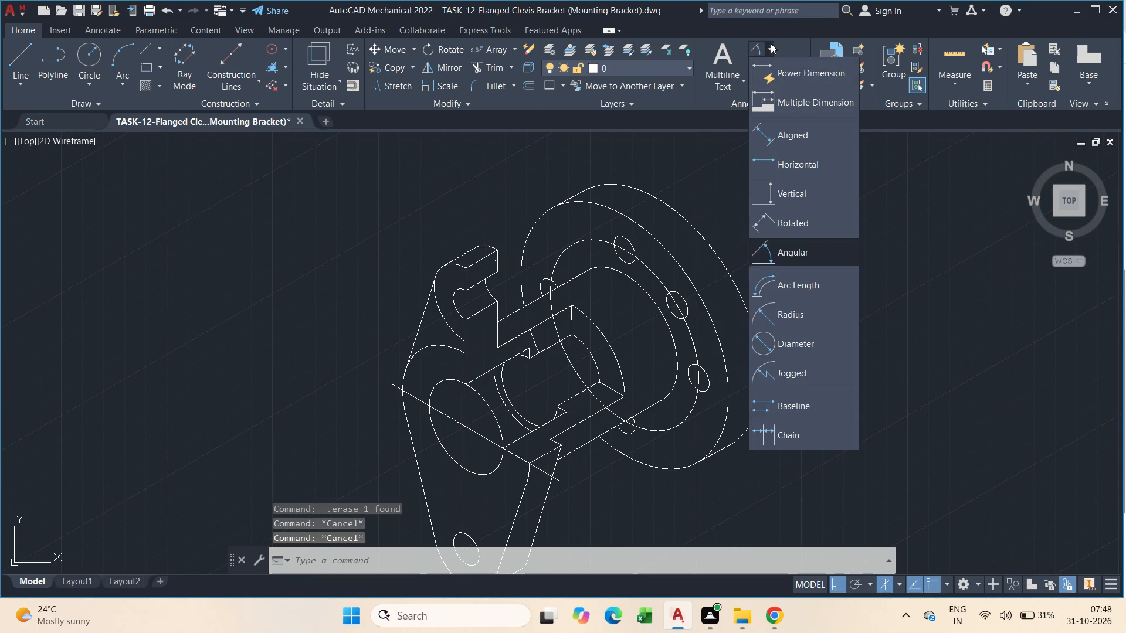
{"action": "left_click", "coordinate": [784, 80]}
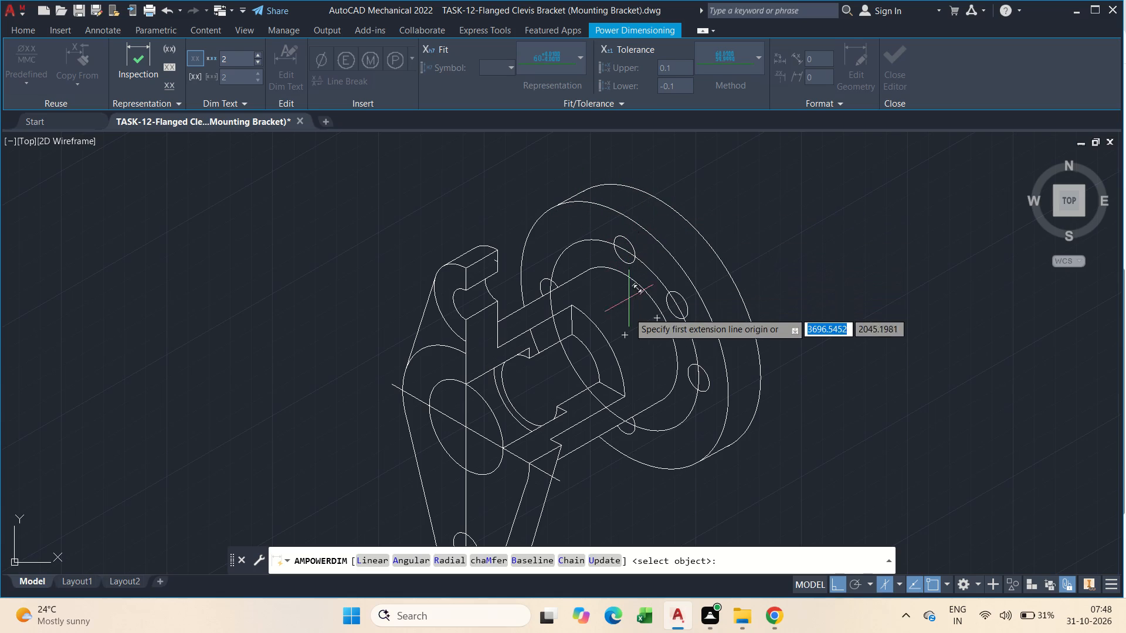
{"action": "left_click", "coordinate": [628, 335]}
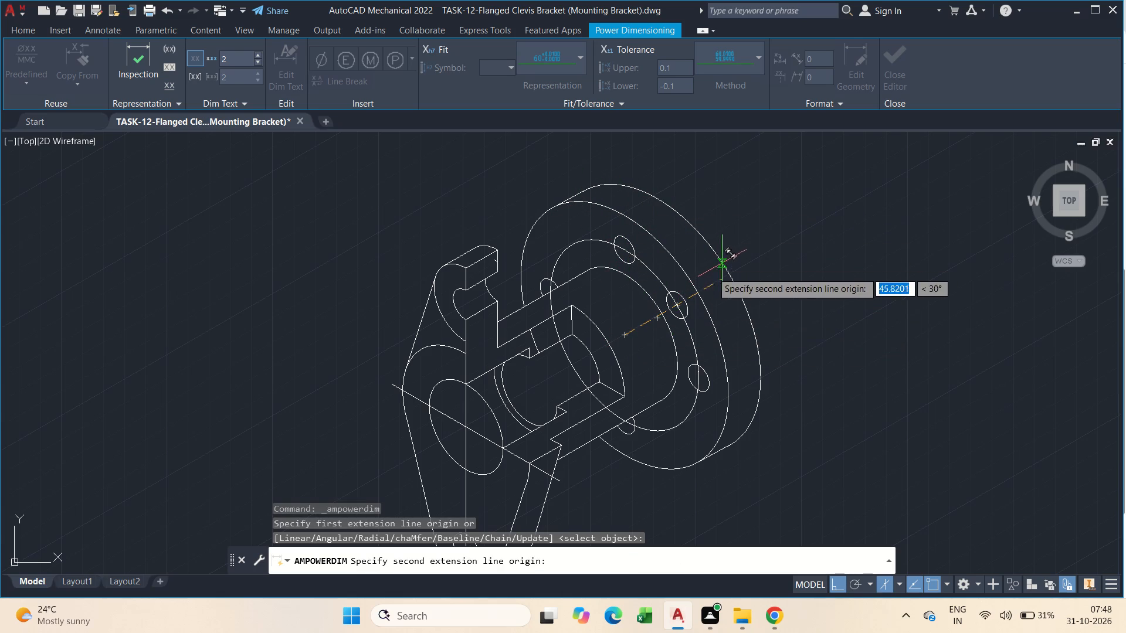
{"action": "left_click", "coordinate": [661, 316]}
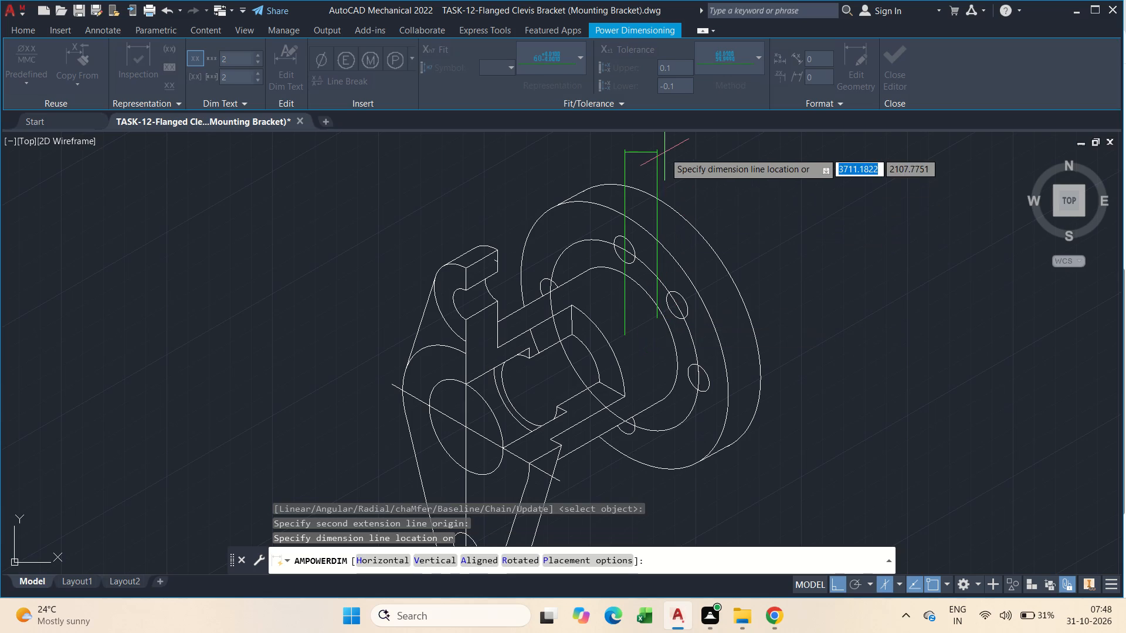
{"action": "middle_click_drag", "start_coordinate": [664, 152], "coordinate": [667, 253]}
{"action": "left_click", "coordinate": [660, 216]}
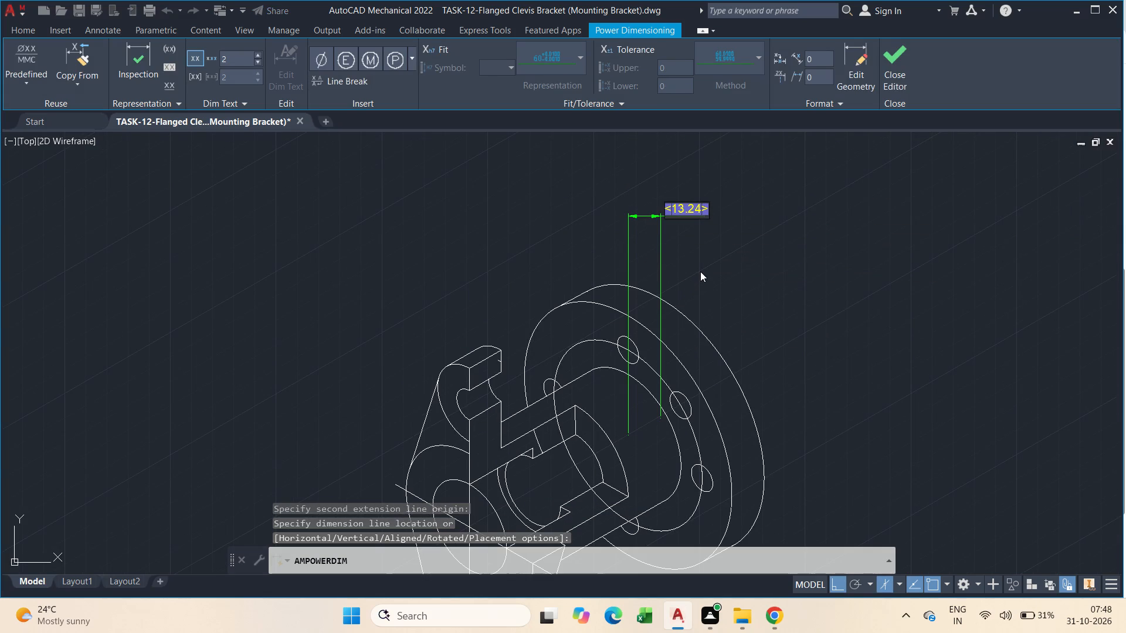
{"action": "key", "text": "BackSpace"}
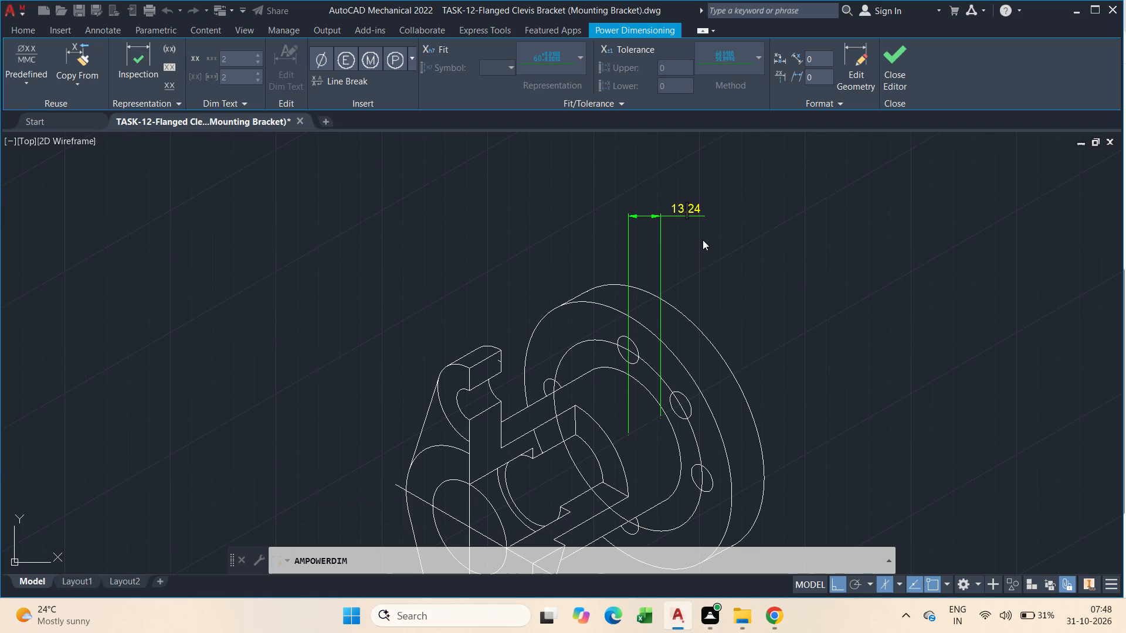
{"action": "type", "text": "15"}
{"action": "key", "text": "Return"}
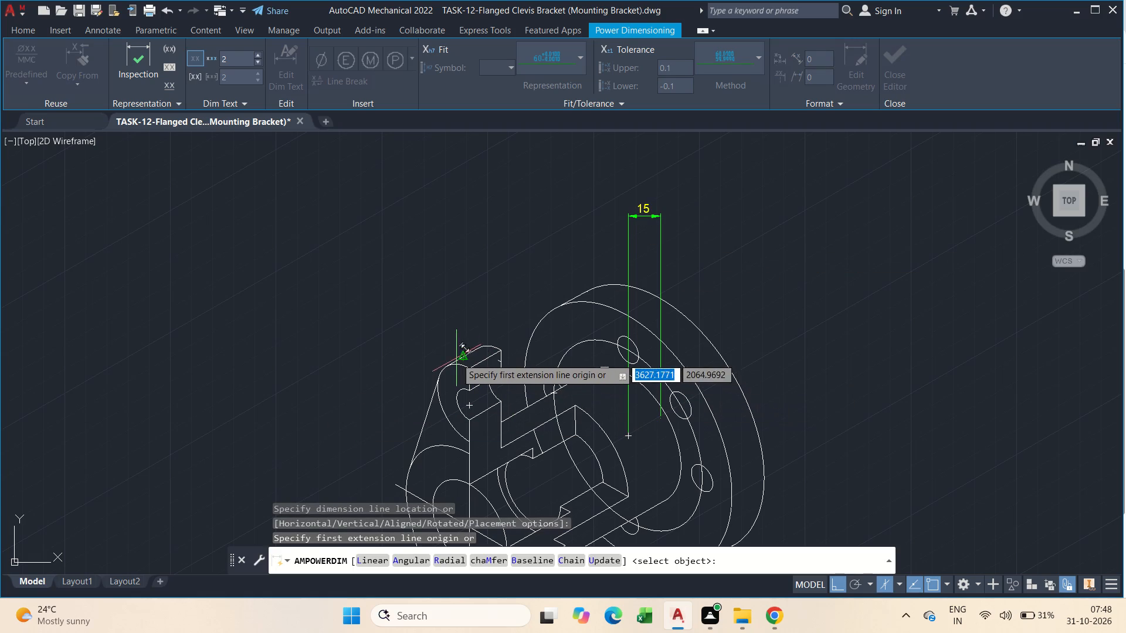
Add an aligned Power Dimension of 15 along the top edge of the upper lug to show its thickness.
{"action": "left_click", "coordinate": [469, 367]}
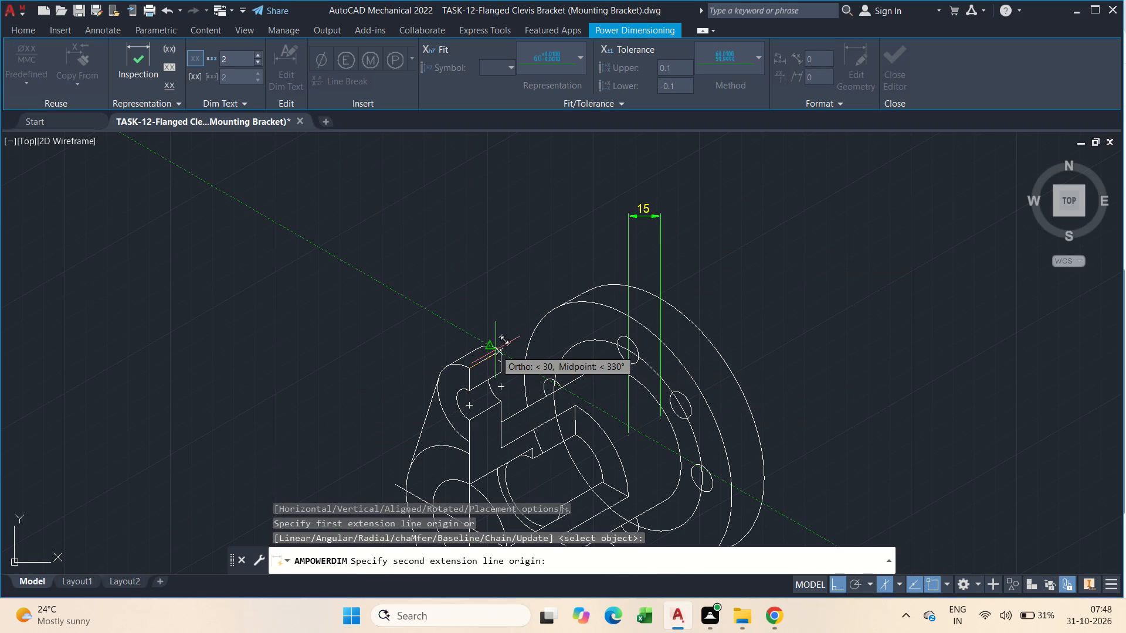
{"action": "scroll", "coordinate": [496, 350], "scroll_direction": "up", "scroll_amount": 3}
{"action": "left_click", "coordinate": [508, 353]}
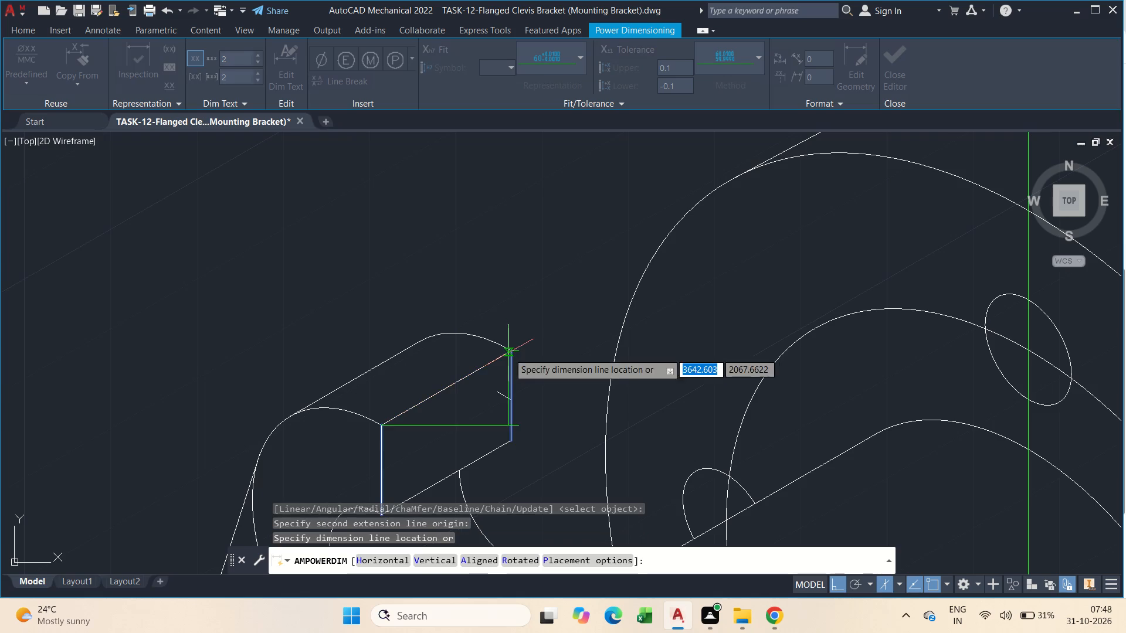
{"action": "left_click", "coordinate": [327, 250]}
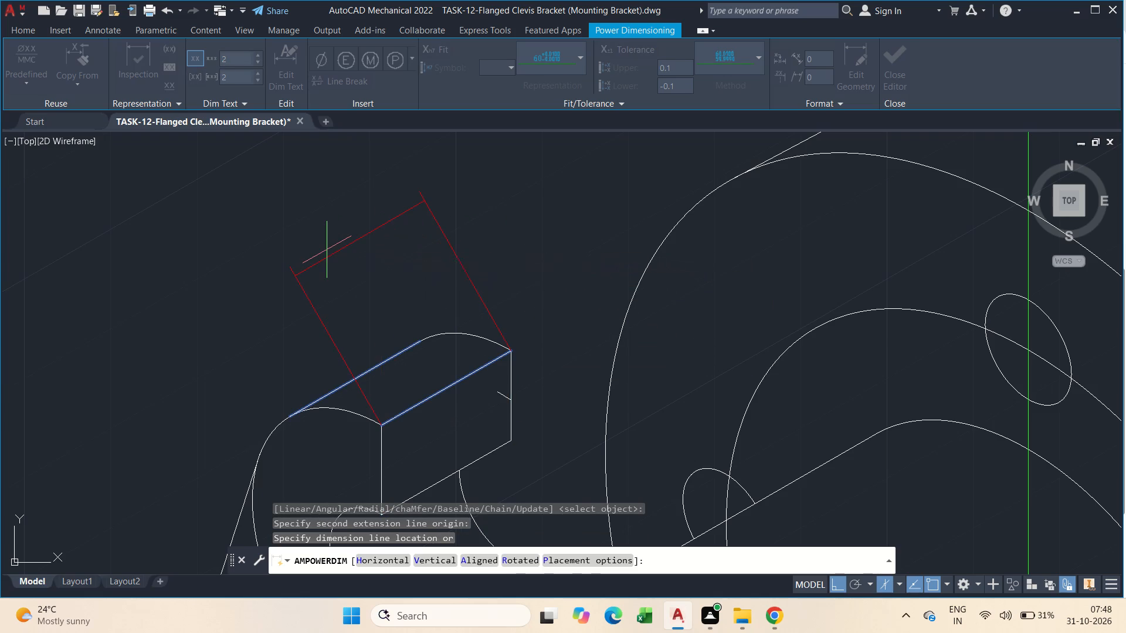
{"action": "scroll", "coordinate": [480, 296], "scroll_direction": "down", "scroll_amount": 2}
{"action": "middle_click_drag", "start_coordinate": [659, 286], "coordinate": [642, 352]}
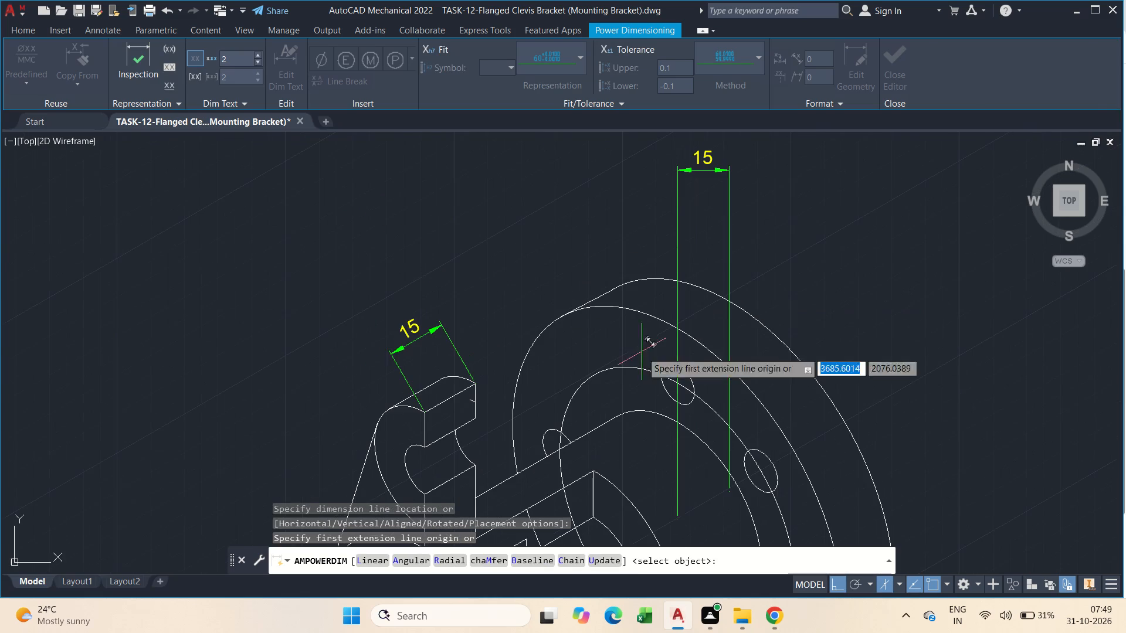
{"action": "key", "text": "Escape"}
Erase the horizontal 15 dimension above the flange.
{"action": "left_click_drag", "start_coordinate": [786, 229], "coordinate": [774, 226]}
{"action": "left_click", "coordinate": [697, 203]}
{"action": "key", "text": "Delete"}
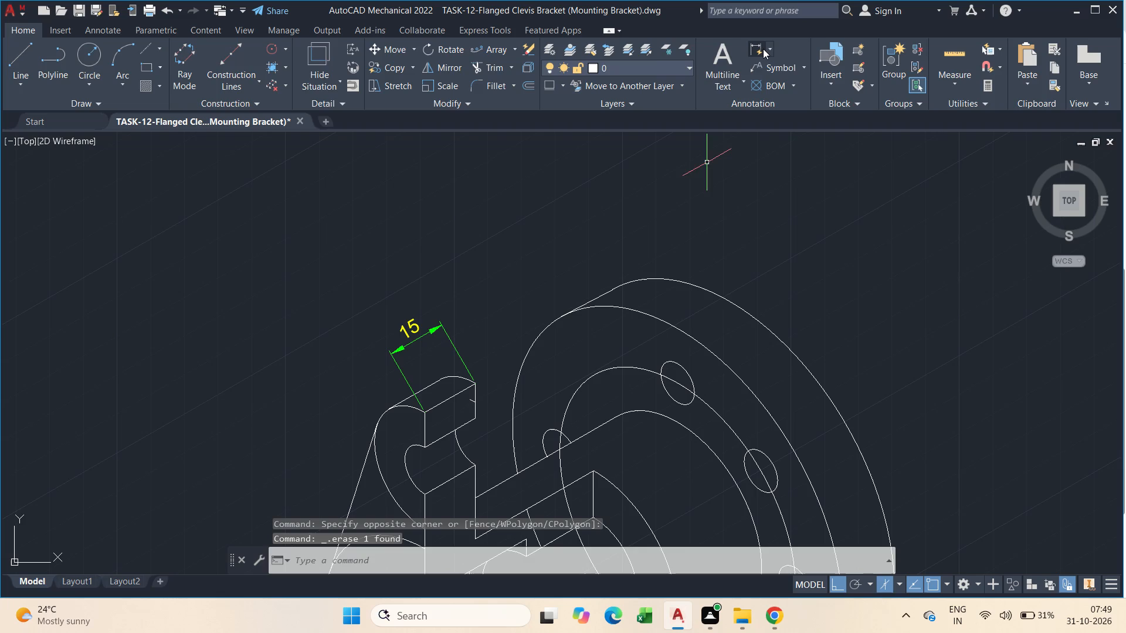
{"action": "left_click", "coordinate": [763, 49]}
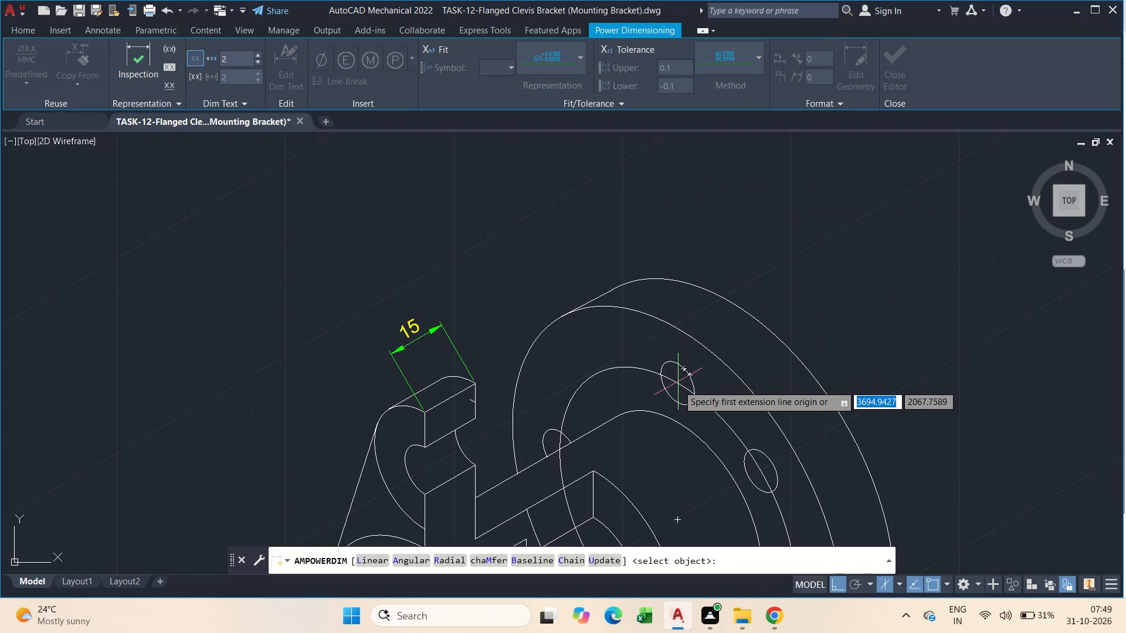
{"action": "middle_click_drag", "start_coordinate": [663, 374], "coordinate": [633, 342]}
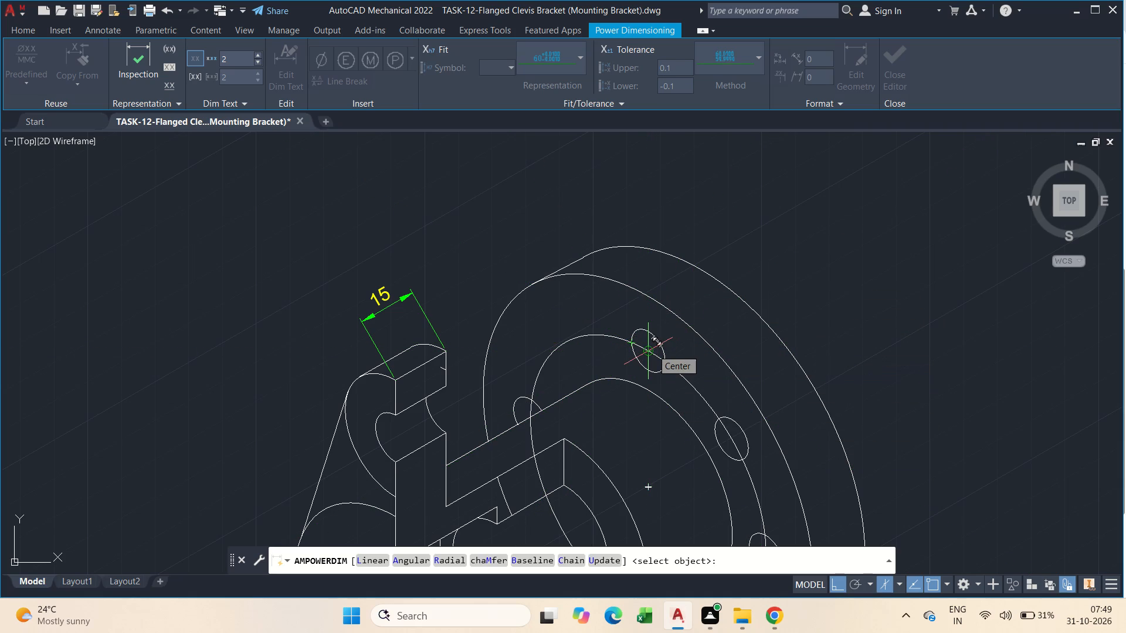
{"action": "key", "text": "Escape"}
Draw a line 15 long at 30° from the centre of the flange's top bolt hole.
{"action": "type", "text": "l"}
{"action": "key", "text": "space"}
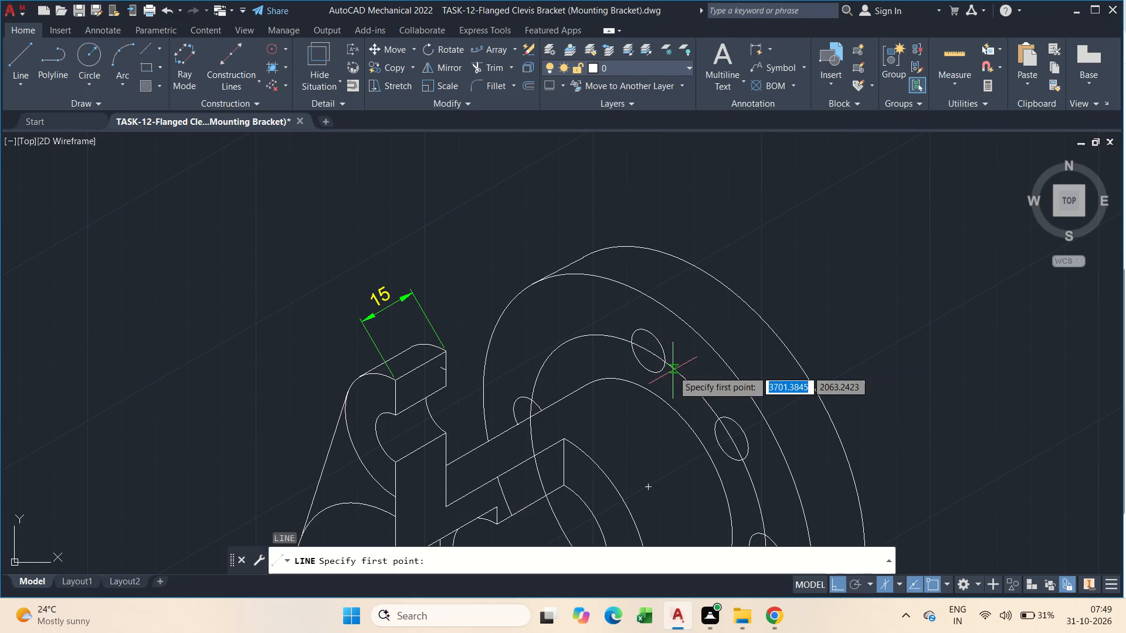
{"action": "left_click", "coordinate": [650, 349]}
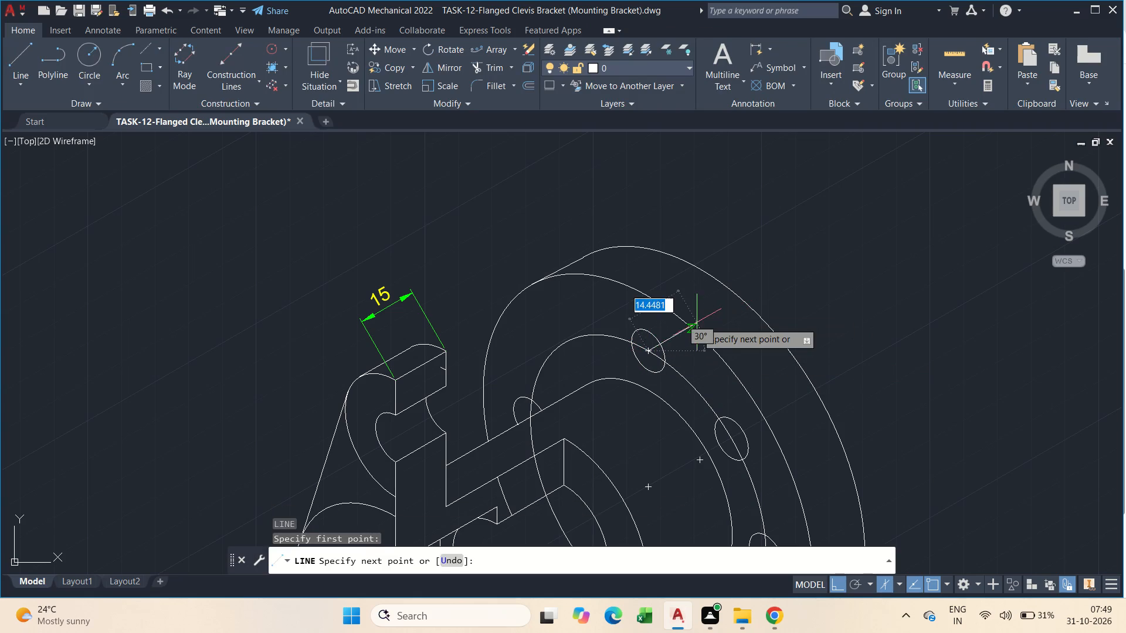
{"action": "scroll", "coordinate": [684, 325], "scroll_direction": "up", "scroll_amount": 3}
{"action": "scroll", "coordinate": [771, 284], "scroll_direction": "down", "scroll_amount": 1}
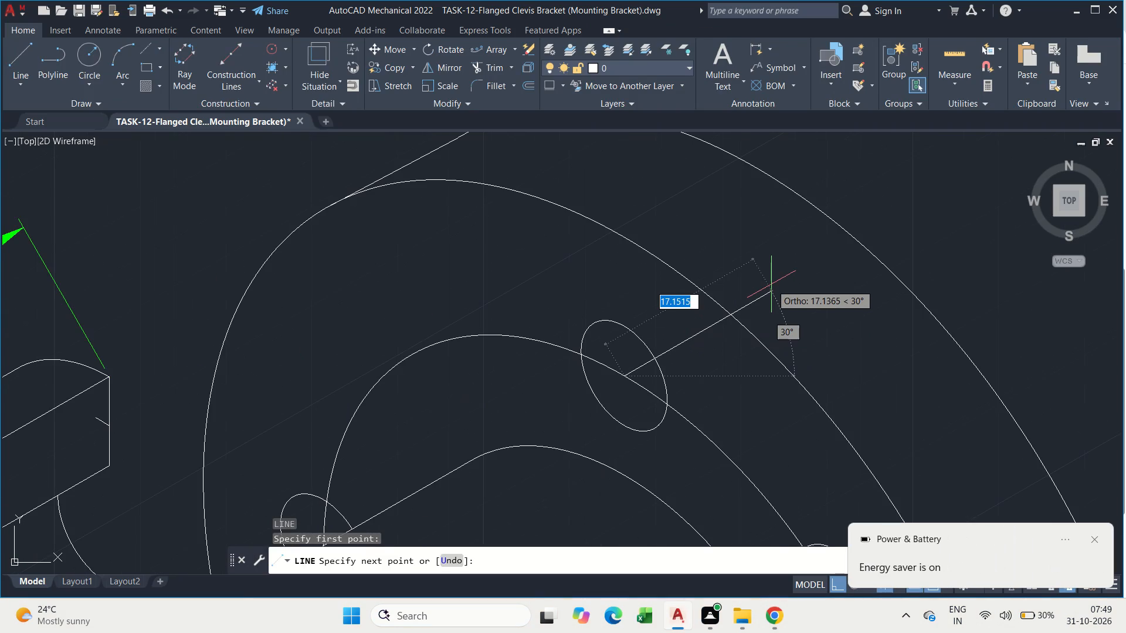
{"action": "type", "text": "15"}
{"action": "key", "text": "Return"}
{"action": "key", "text": "Escape"}
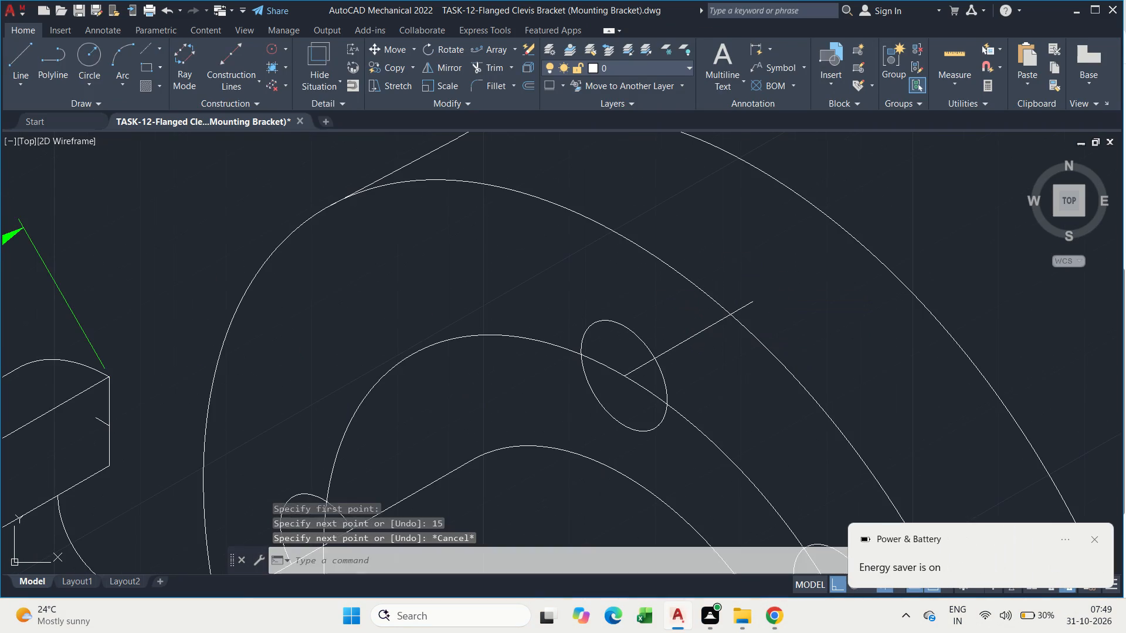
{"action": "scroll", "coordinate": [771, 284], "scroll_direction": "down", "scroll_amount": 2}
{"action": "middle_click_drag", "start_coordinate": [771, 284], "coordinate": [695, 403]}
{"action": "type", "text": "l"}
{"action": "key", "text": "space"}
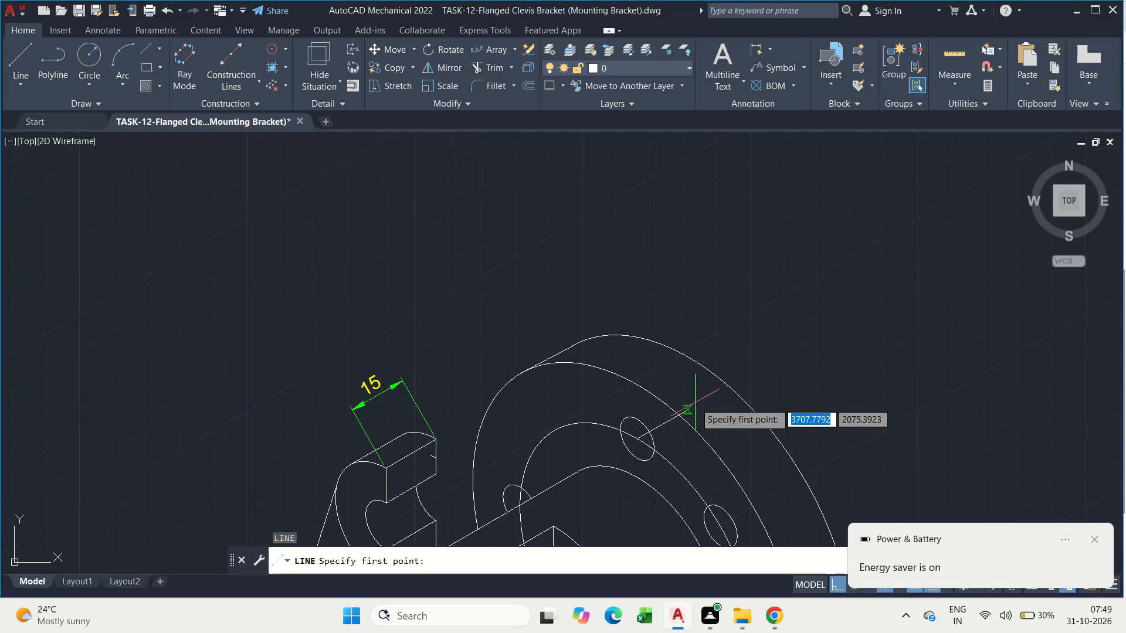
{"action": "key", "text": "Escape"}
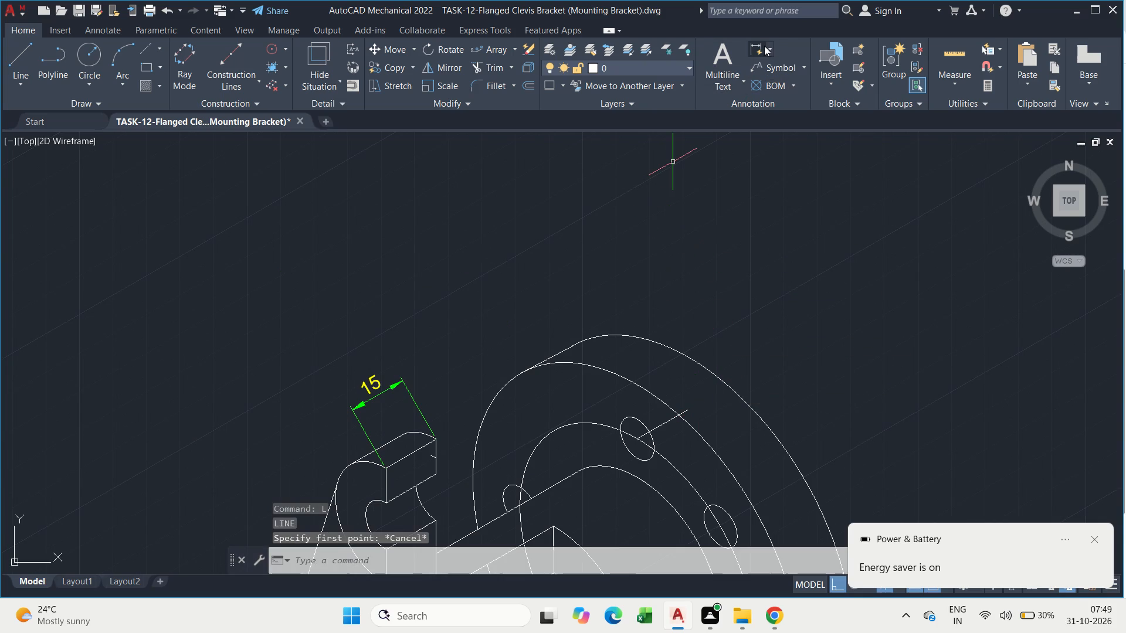
Add an aligned Power Dimension of 15 to the line at the flange's top bolt hole, placed above the flange.
{"action": "left_click", "coordinate": [764, 46]}
{"action": "left_click", "coordinate": [640, 436]}
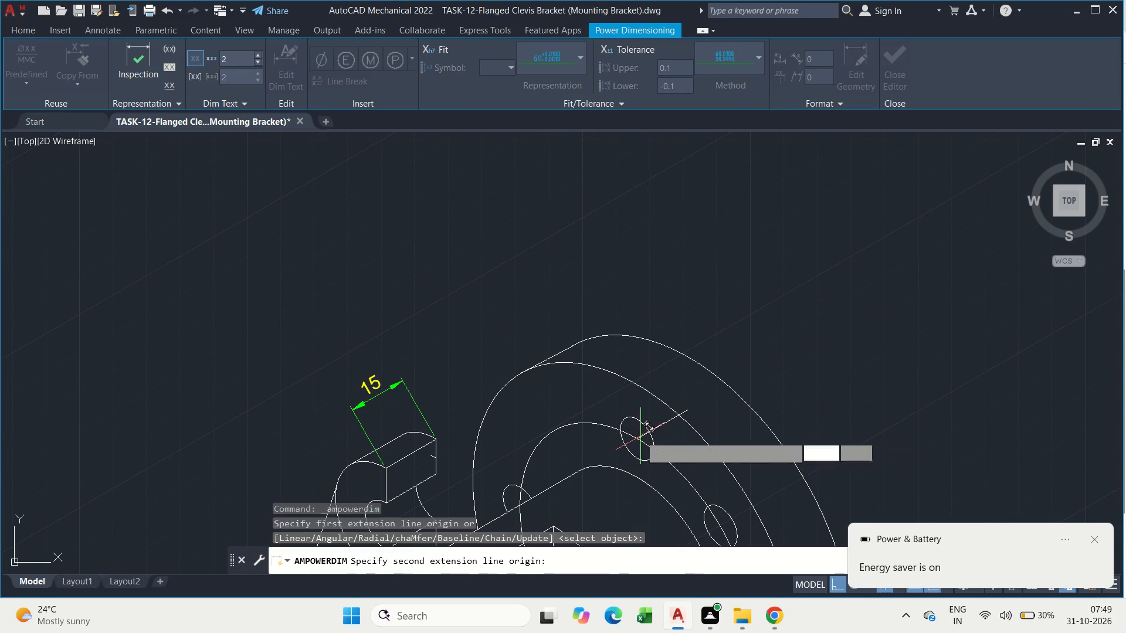
{"action": "left_click", "coordinate": [694, 403]}
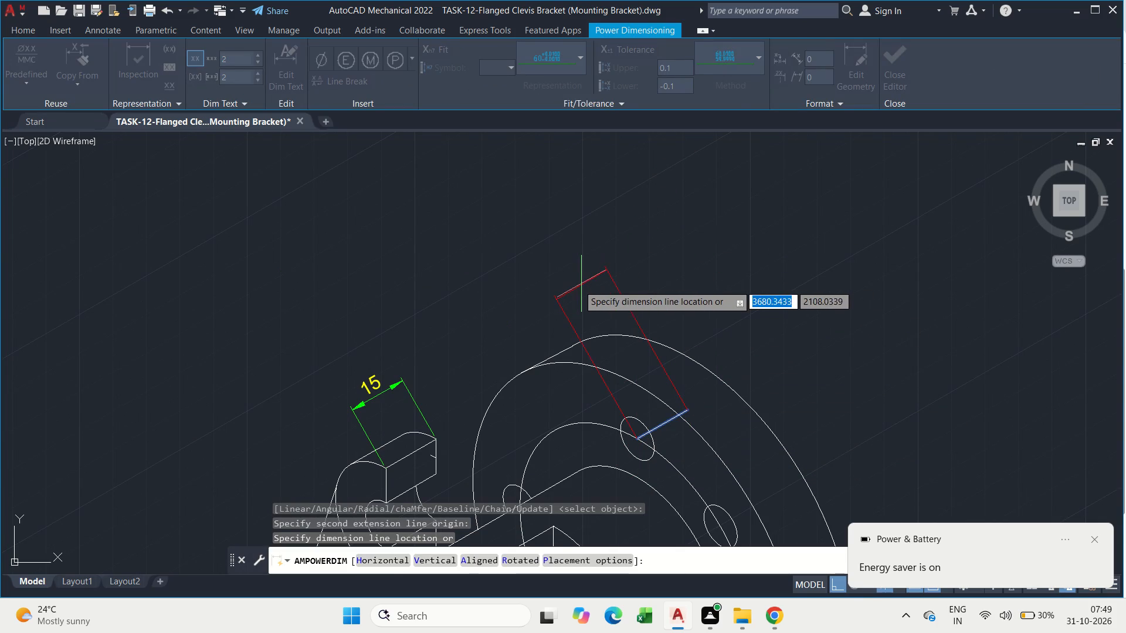
{"action": "left_click", "coordinate": [580, 285]}
{"action": "left_click", "coordinate": [722, 307]}
{"action": "scroll", "coordinate": [722, 307], "scroll_direction": "down", "scroll_amount": 1}
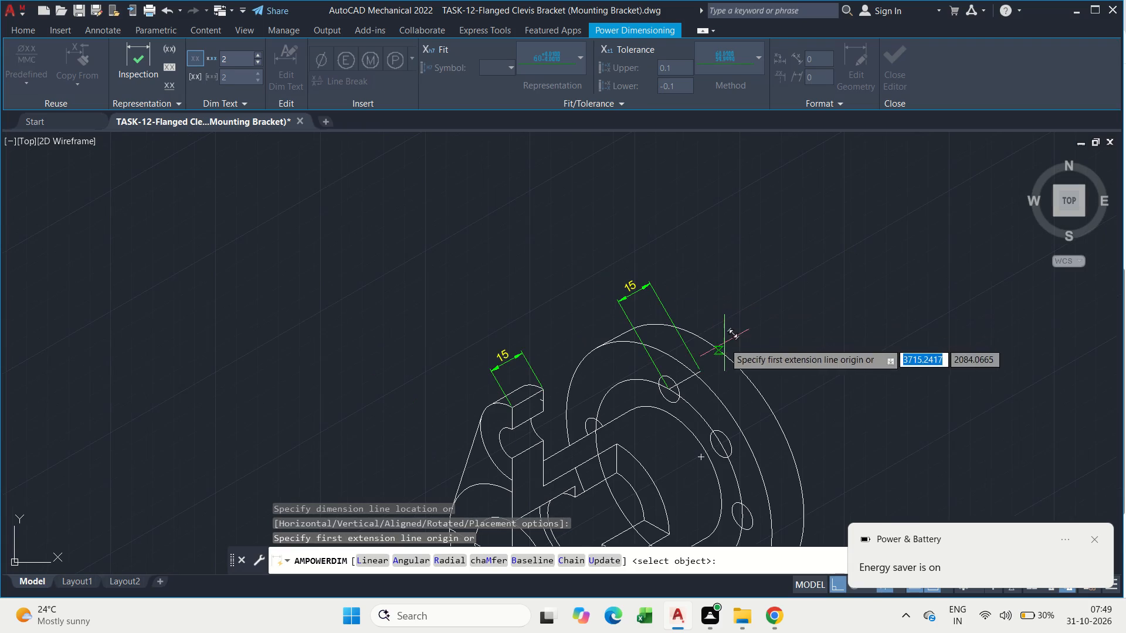
Add an aligned Power Dimension of 90 from the front bore centre to the flange's back face centre, placed above the bracket.
{"action": "middle_click", "coordinate": [628, 352]}
{"action": "scroll", "coordinate": [628, 352], "scroll_direction": "down", "scroll_amount": 1}
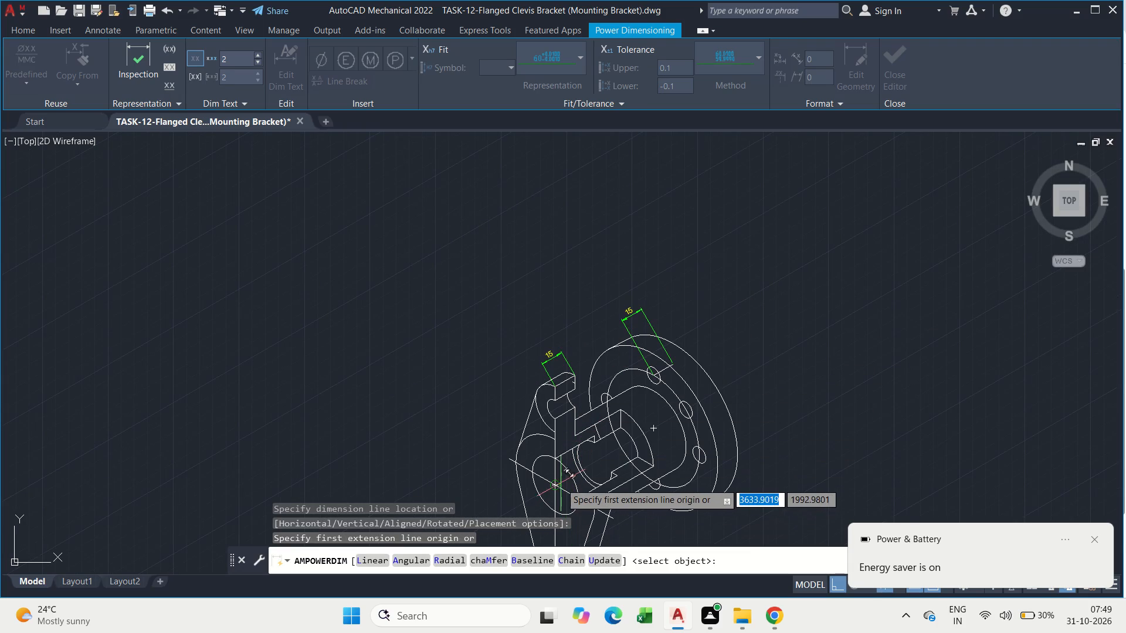
{"action": "left_click", "coordinate": [556, 481]}
{"action": "scroll", "coordinate": [694, 401], "scroll_direction": "up", "scroll_amount": 3}
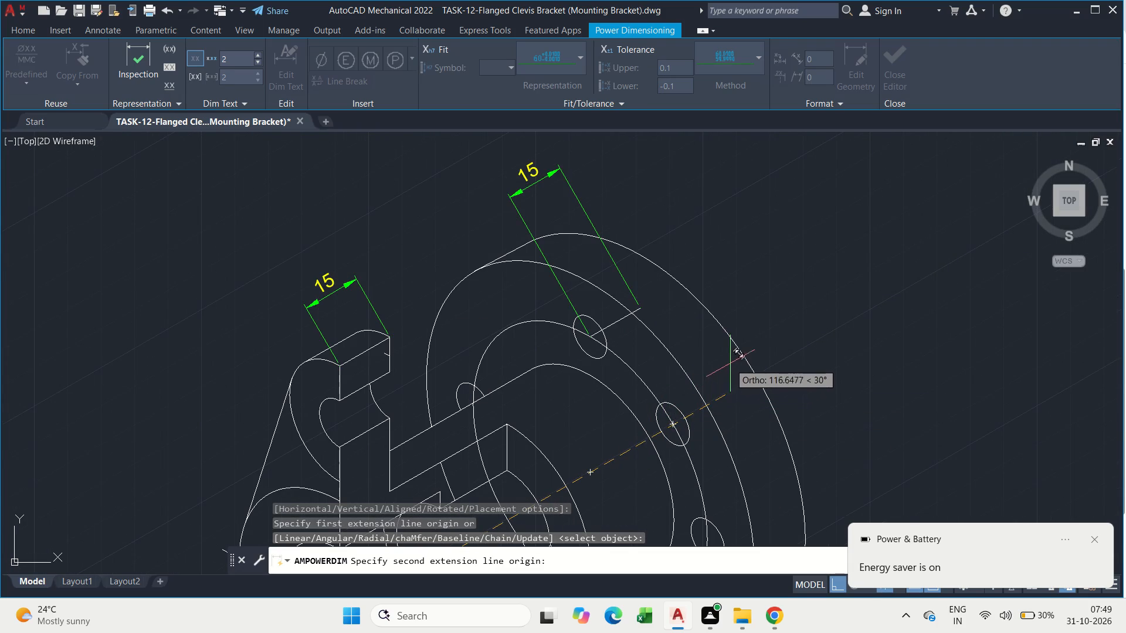
{"action": "left_click", "coordinate": [641, 444]}
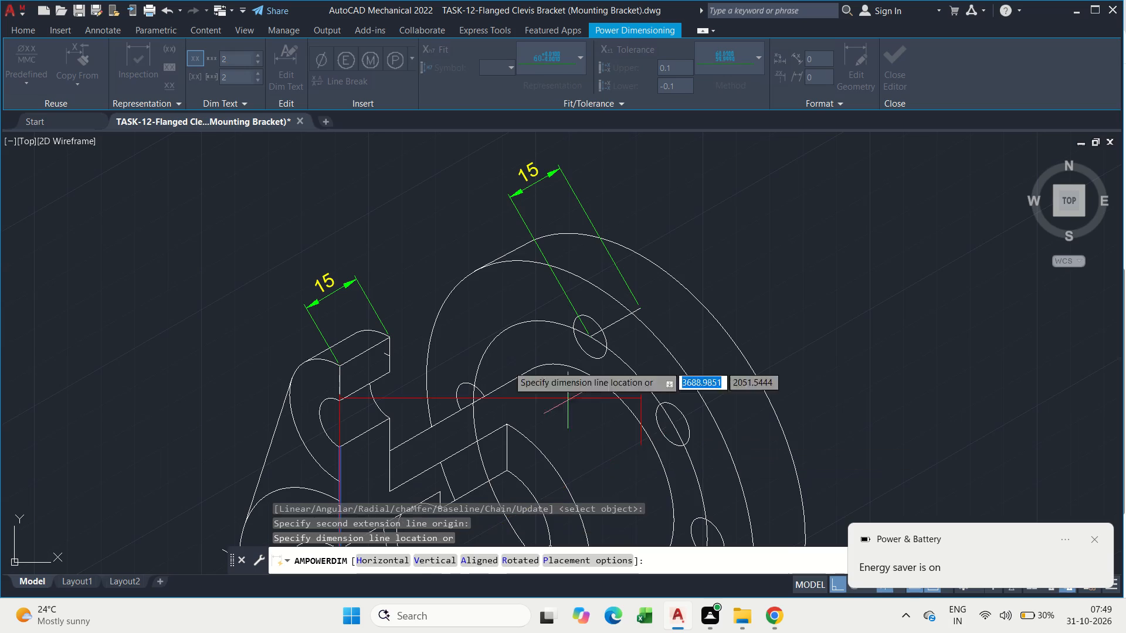
{"action": "scroll", "coordinate": [419, 291], "scroll_direction": "down", "scroll_amount": 1}
{"action": "left_click", "coordinate": [376, 214]}
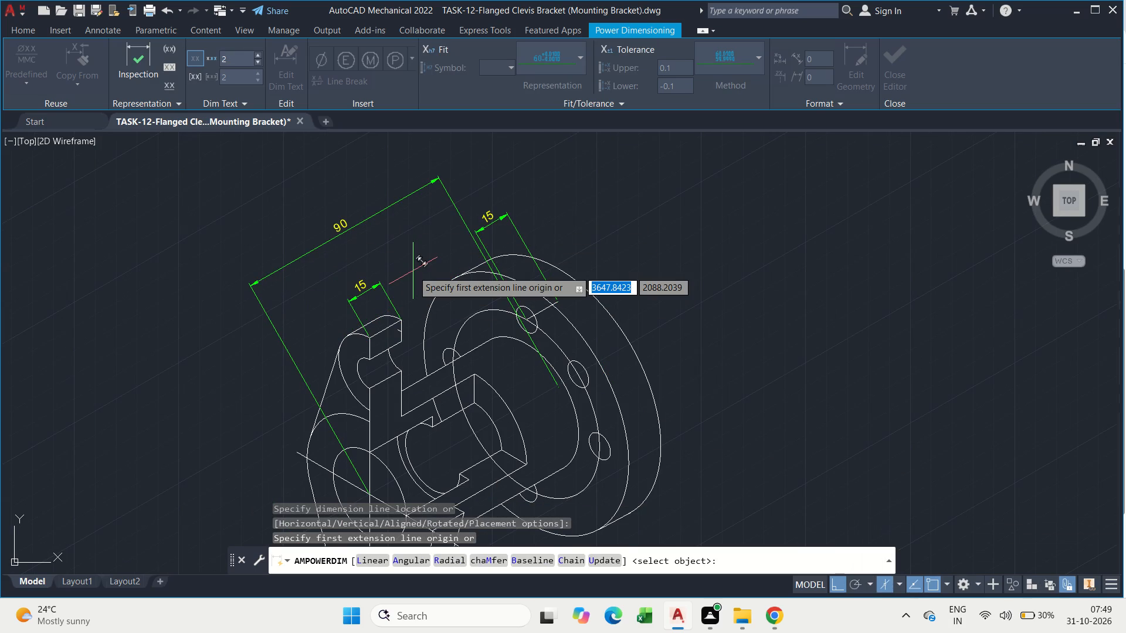
Add an aligned Power Dimension of 30 along the cutaway's lower edge, from the front bore edge to the inner step corner.
{"action": "middle_click_drag", "start_coordinate": [405, 422], "coordinate": [523, 261]}
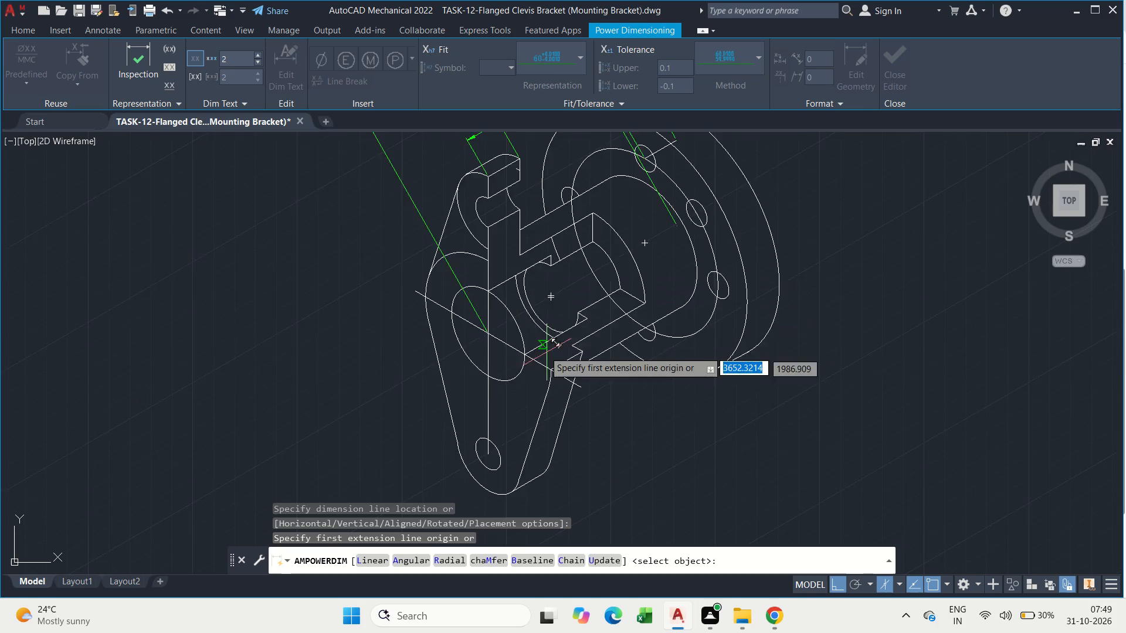
{"action": "scroll", "coordinate": [520, 328], "scroll_direction": "up", "scroll_amount": 2}
{"action": "left_click", "coordinate": [531, 394]}
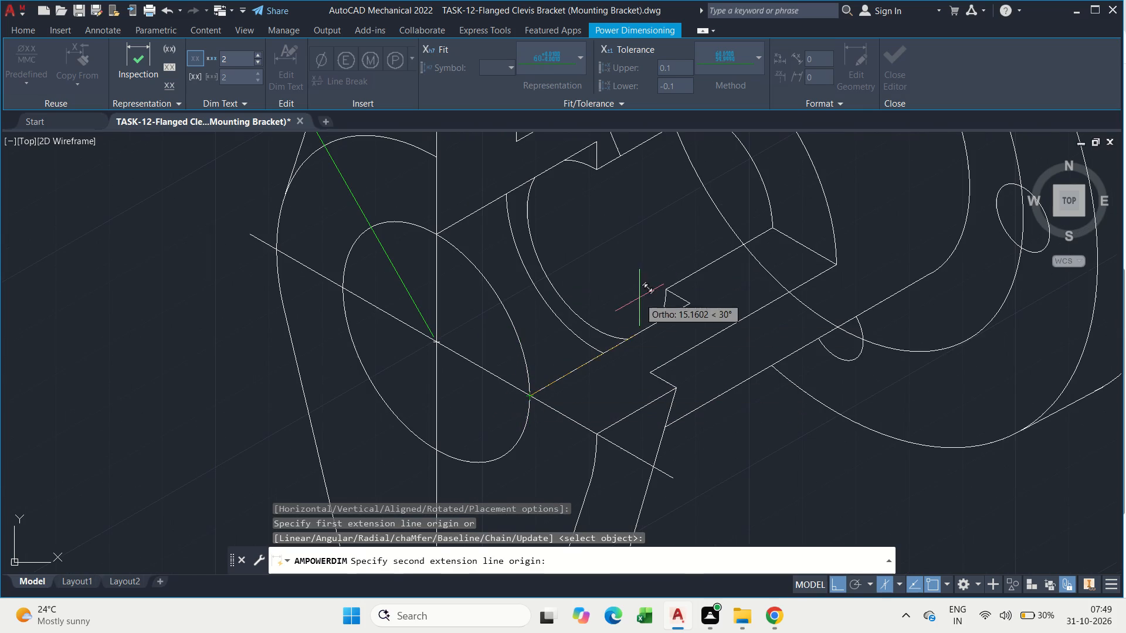
{"action": "left_click_drag", "start_coordinate": [686, 307], "coordinate": [676, 300]}
{"action": "left_click", "coordinate": [541, 267]}
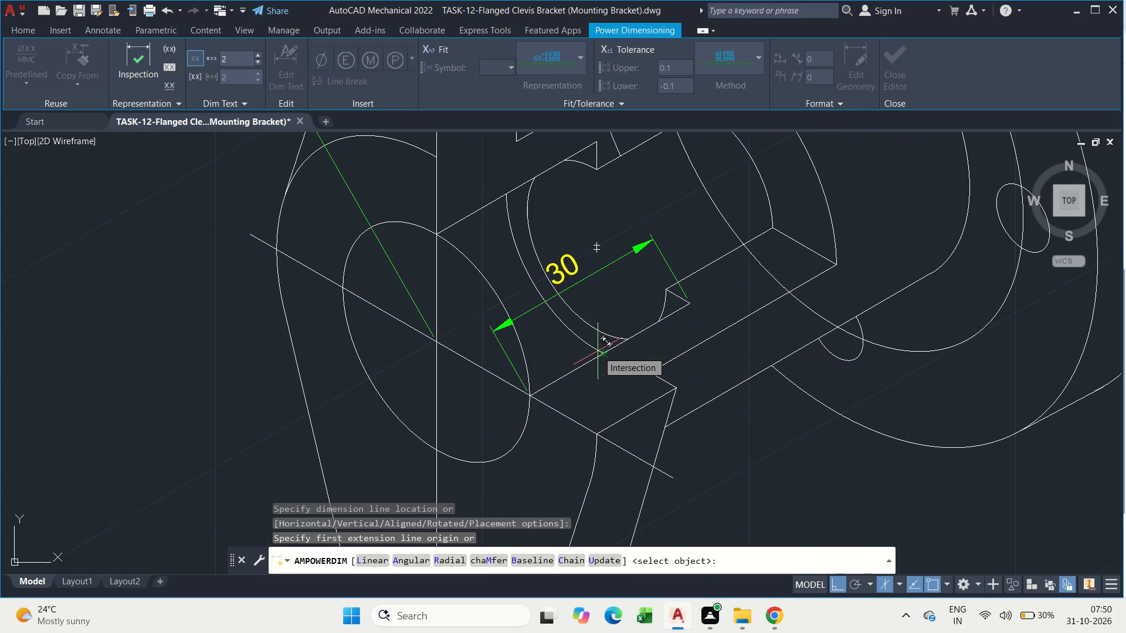
Add a vertical Power Dimension of 50 between the upper lug hole's centre and the front bore's centre, beside the bracket.
{"action": "scroll", "coordinate": [529, 276], "scroll_direction": "down", "scroll_amount": 1}
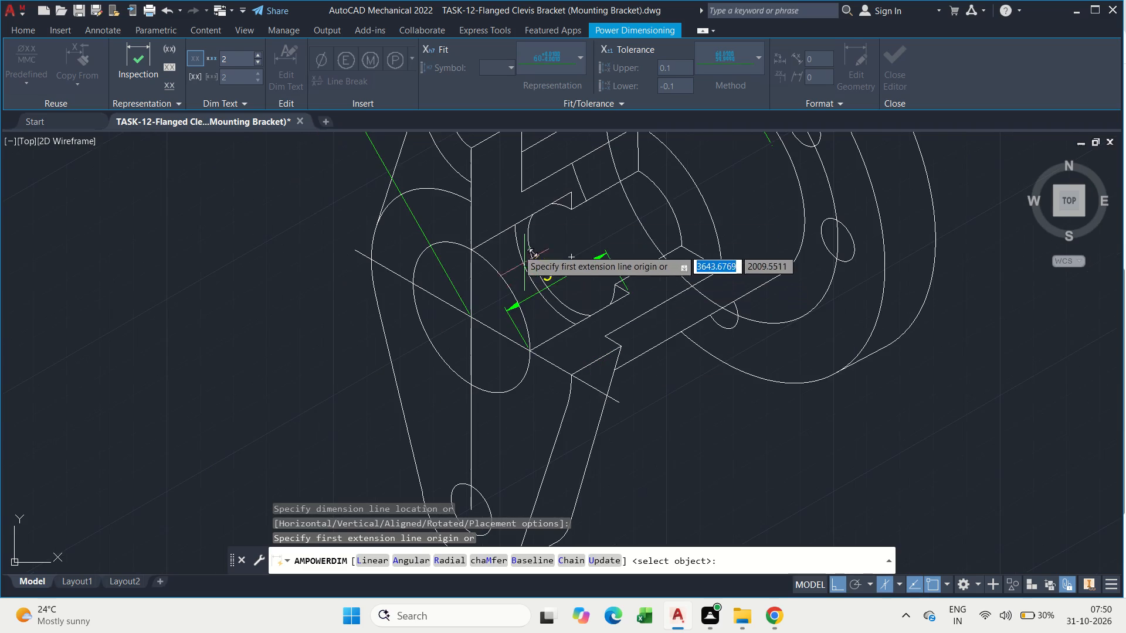
{"action": "middle_click_drag", "start_coordinate": [486, 196], "coordinate": [619, 327]}
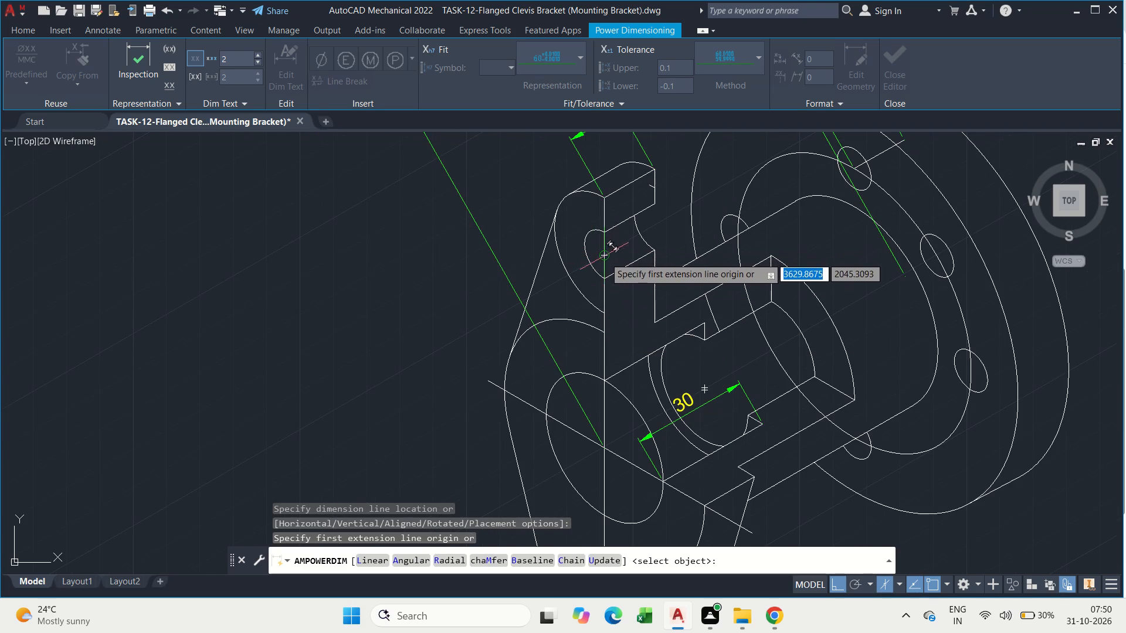
{"action": "left_click", "coordinate": [605, 258]}
{"action": "left_click", "coordinate": [601, 448]}
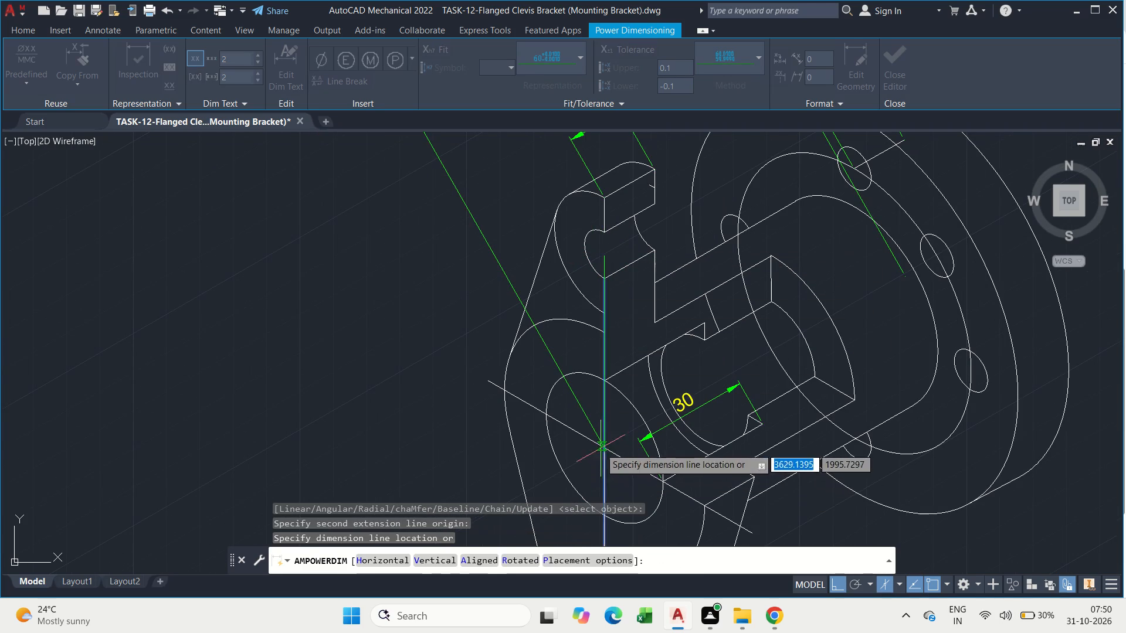
{"action": "left_click", "coordinate": [417, 348]}
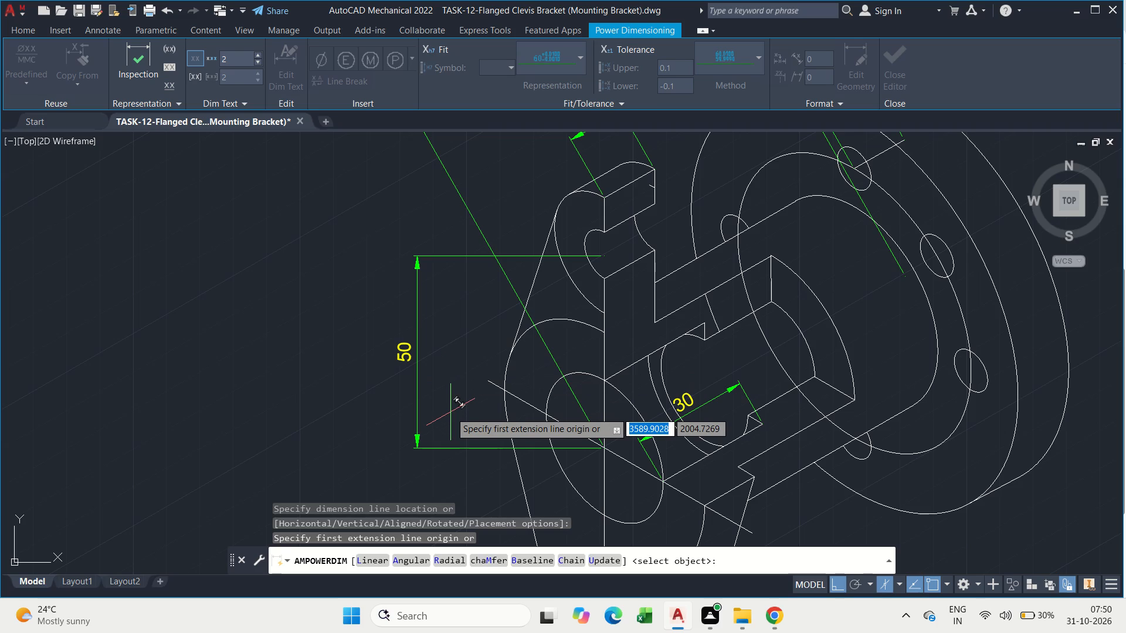
Add a vertical Power Dimension of 100 between the upper and lower lug hole centres, placed outside the 50 dimension.
{"action": "scroll", "coordinate": [450, 412], "scroll_direction": "down", "scroll_amount": 1}
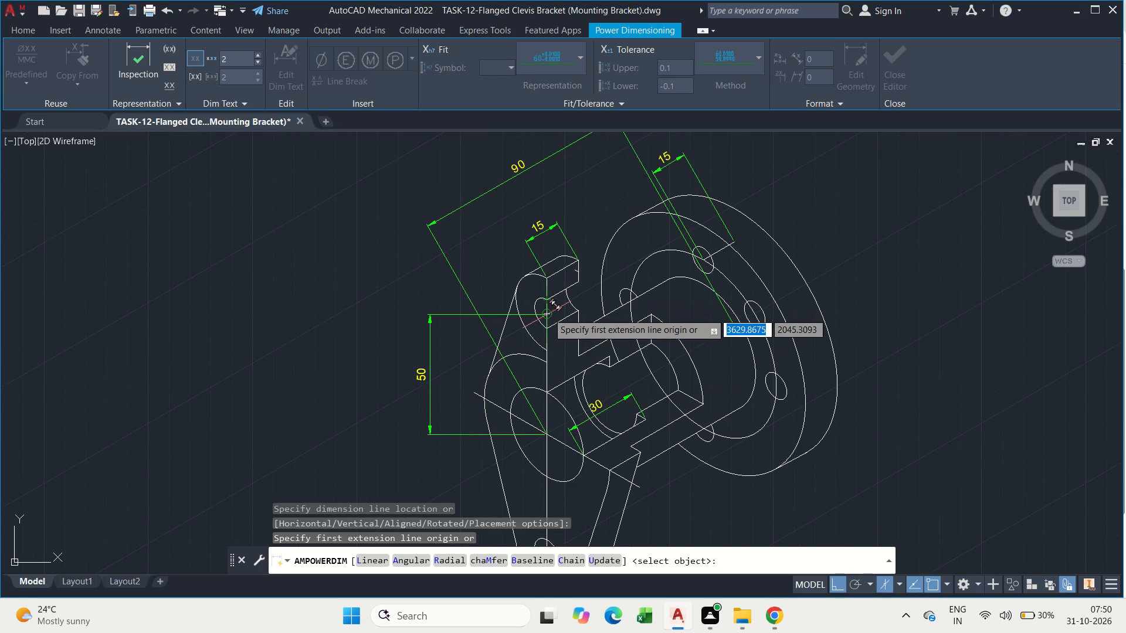
{"action": "left_click", "coordinate": [548, 313]}
{"action": "scroll", "coordinate": [548, 313], "scroll_direction": "down", "scroll_amount": 1}
{"action": "scroll", "coordinate": [550, 418], "scroll_direction": "up", "scroll_amount": 2}
{"action": "middle_click_drag", "start_coordinate": [548, 510], "coordinate": [563, 386]}
{"action": "middle_click_drag", "start_coordinate": [578, 423], "coordinate": [605, 271]}
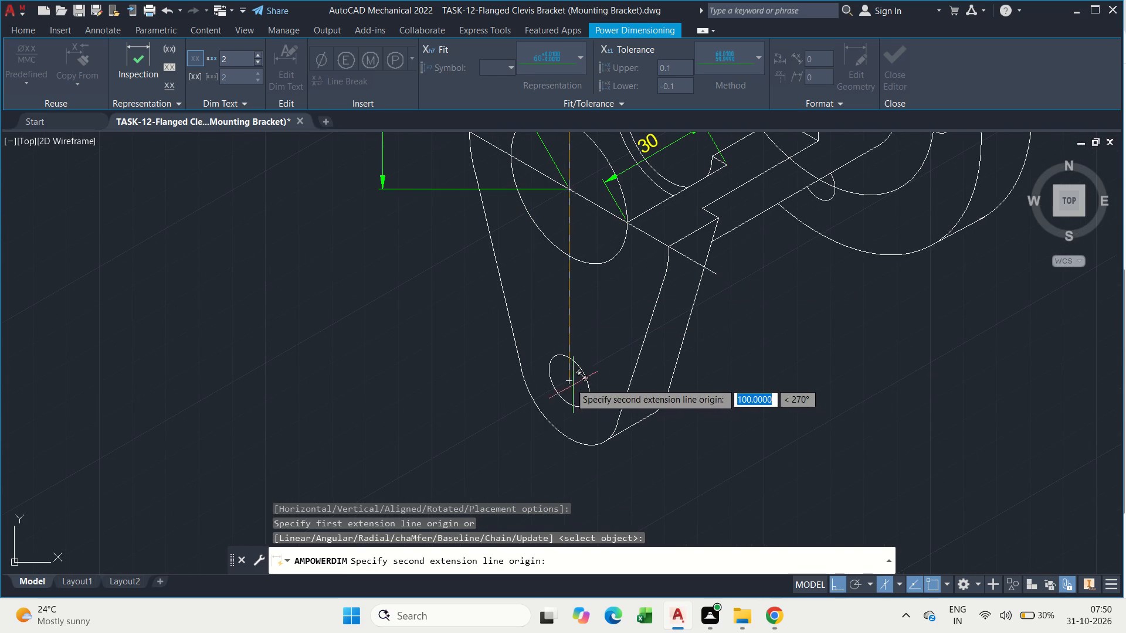
{"action": "left_click", "coordinate": [569, 380]}
{"action": "middle_click_drag", "start_coordinate": [482, 312], "coordinate": [562, 443]}
{"action": "scroll", "coordinate": [562, 443], "scroll_direction": "down", "scroll_amount": 1}
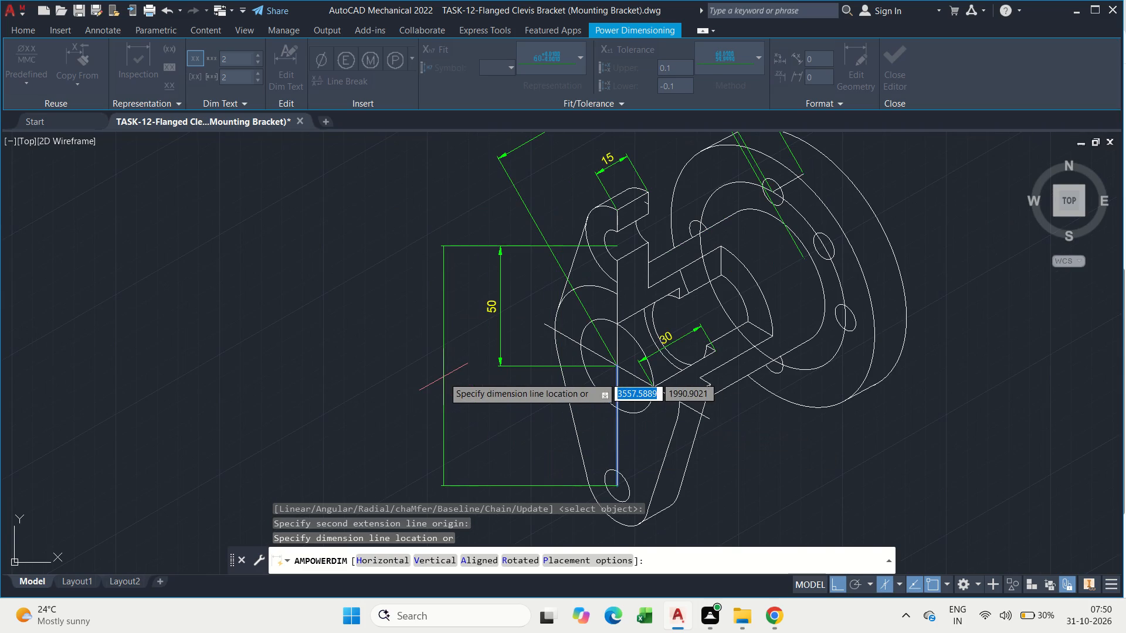
{"action": "left_click", "coordinate": [443, 377]}
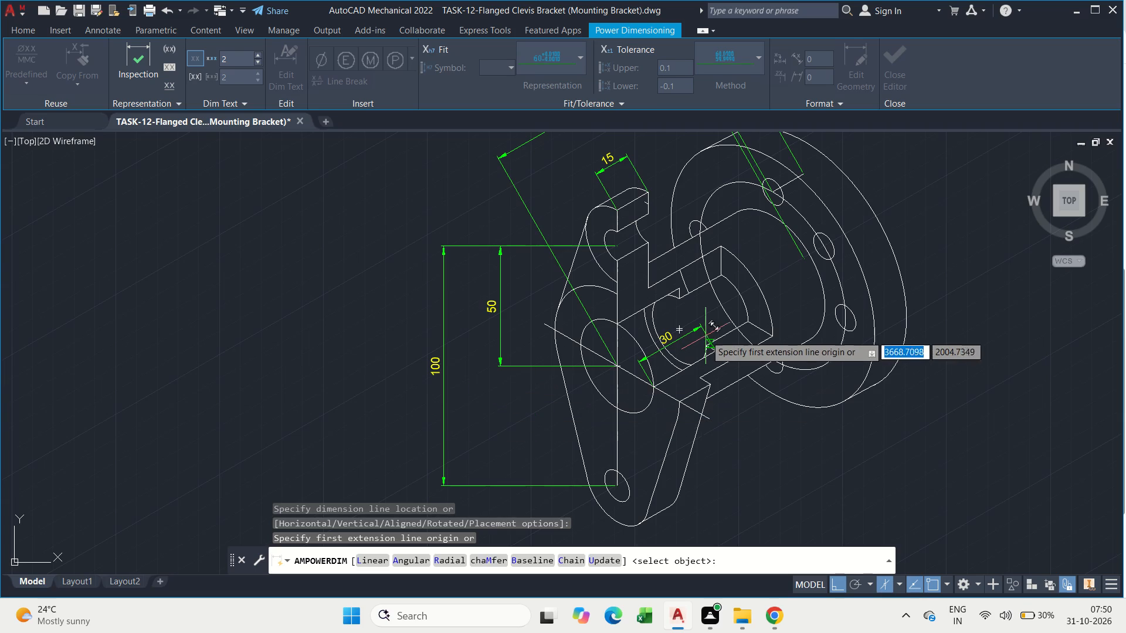
{"action": "scroll", "coordinate": [706, 335], "scroll_direction": "down", "scroll_amount": 1}
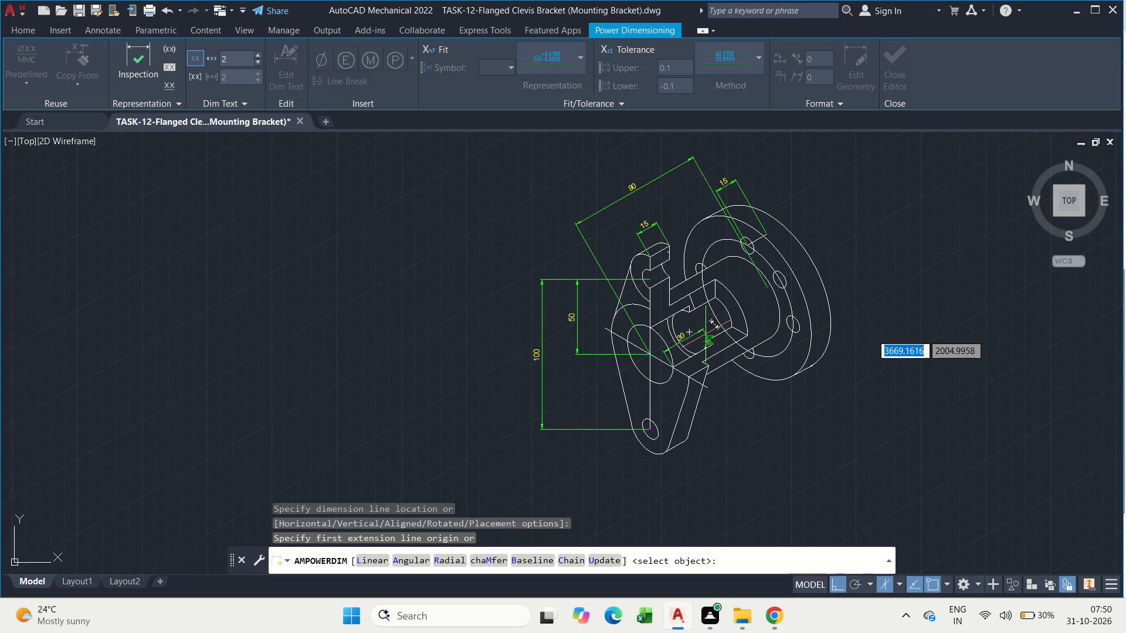
{"action": "key", "text": "Escape"}
Draw a centre line from the lower lug hole's centre along the left isoplane's 150° axis, past the lug's edge.
{"action": "scroll", "coordinate": [632, 278], "scroll_direction": "up", "scroll_amount": 2}
{"action": "middle_click", "coordinate": [632, 278]}
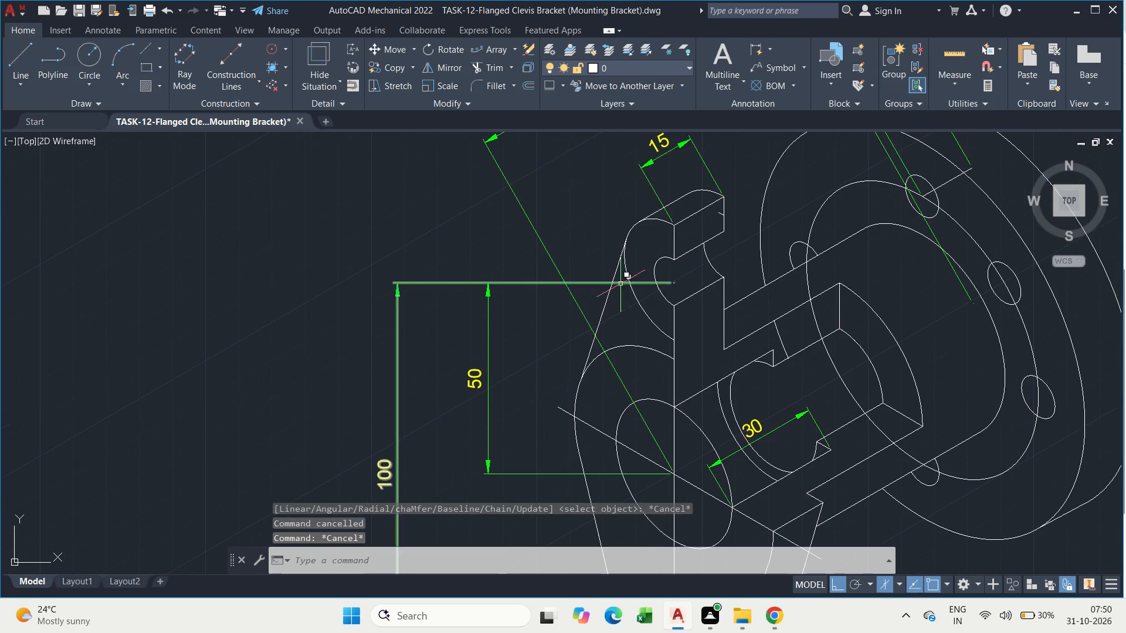
{"action": "key", "text": "Escape"}
{"action": "scroll", "coordinate": [651, 348], "scroll_direction": "up", "scroll_amount": 2}
{"action": "scroll", "coordinate": [644, 342], "scroll_direction": "down", "scroll_amount": 3}
{"action": "scroll", "coordinate": [654, 433], "scroll_direction": "up", "scroll_amount": 2}
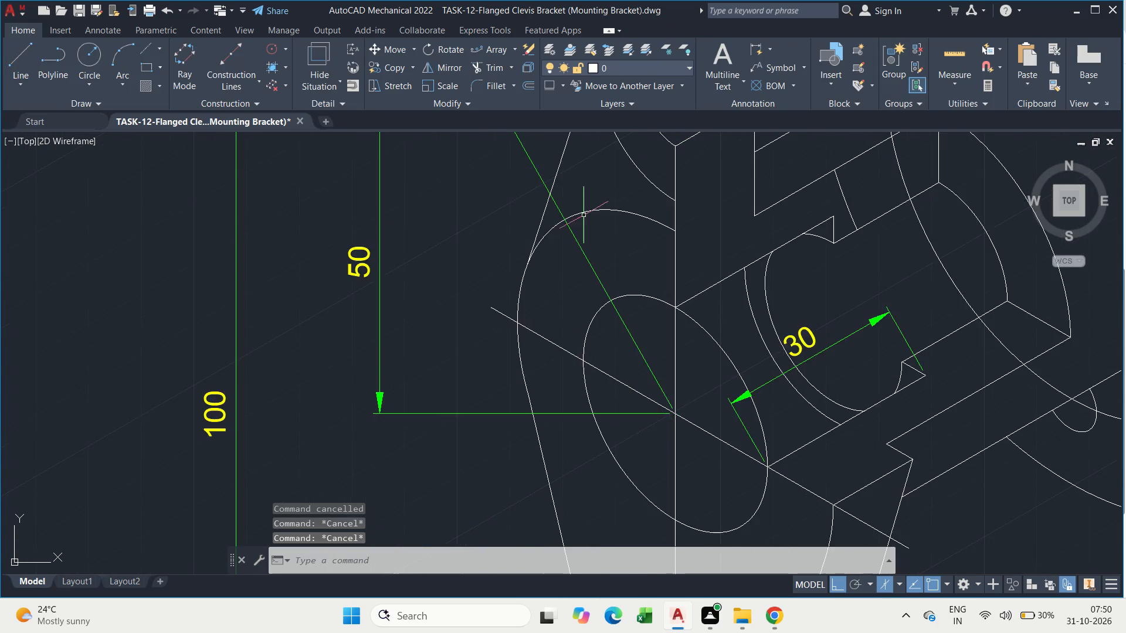
{"action": "scroll", "coordinate": [584, 213], "scroll_direction": "down", "scroll_amount": 2}
{"action": "middle_click", "coordinate": [584, 213]}
{"action": "scroll", "coordinate": [600, 464], "scroll_direction": "up", "scroll_amount": 2}
{"action": "type", "text": "l"}
{"action": "key", "text": "space"}
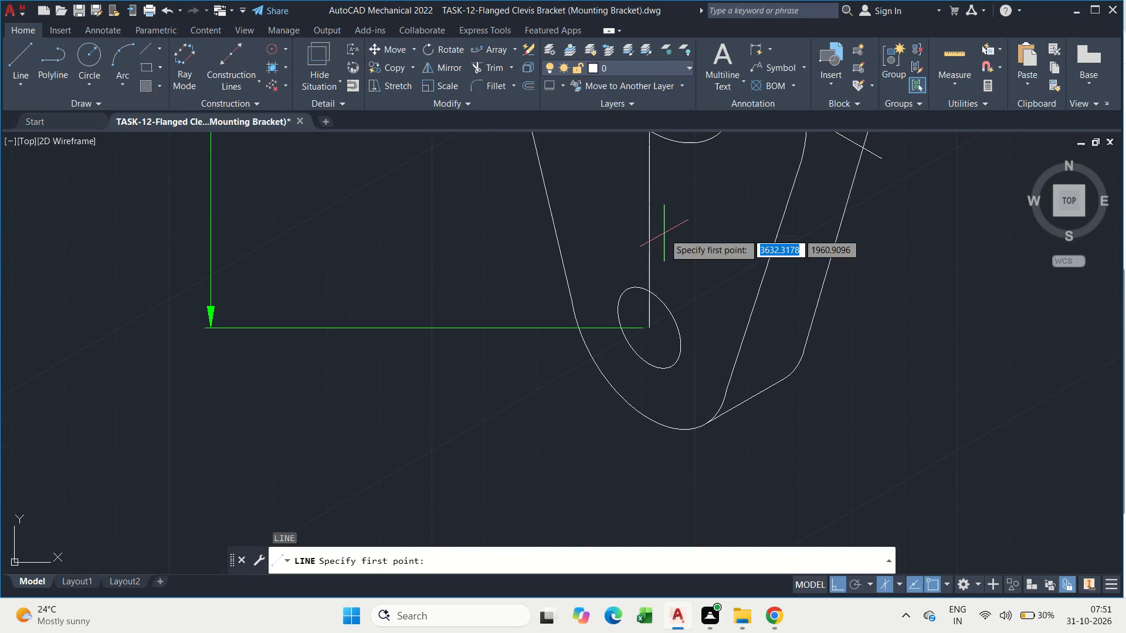
{"action": "left_click", "coordinate": [646, 328]}
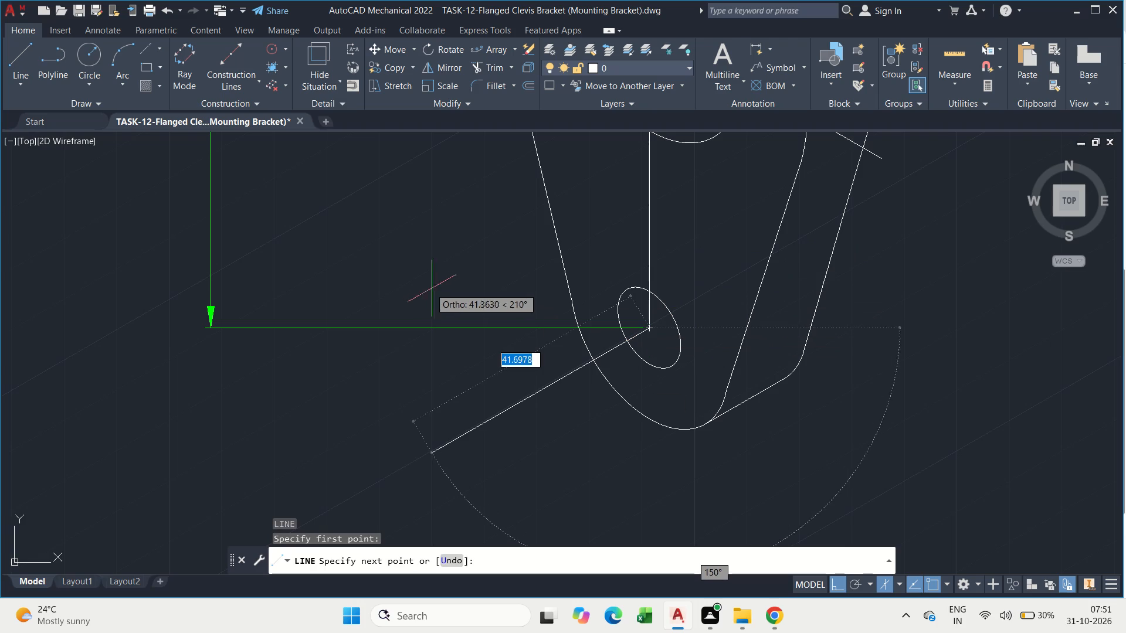
{"action": "key", "text": "F5"}
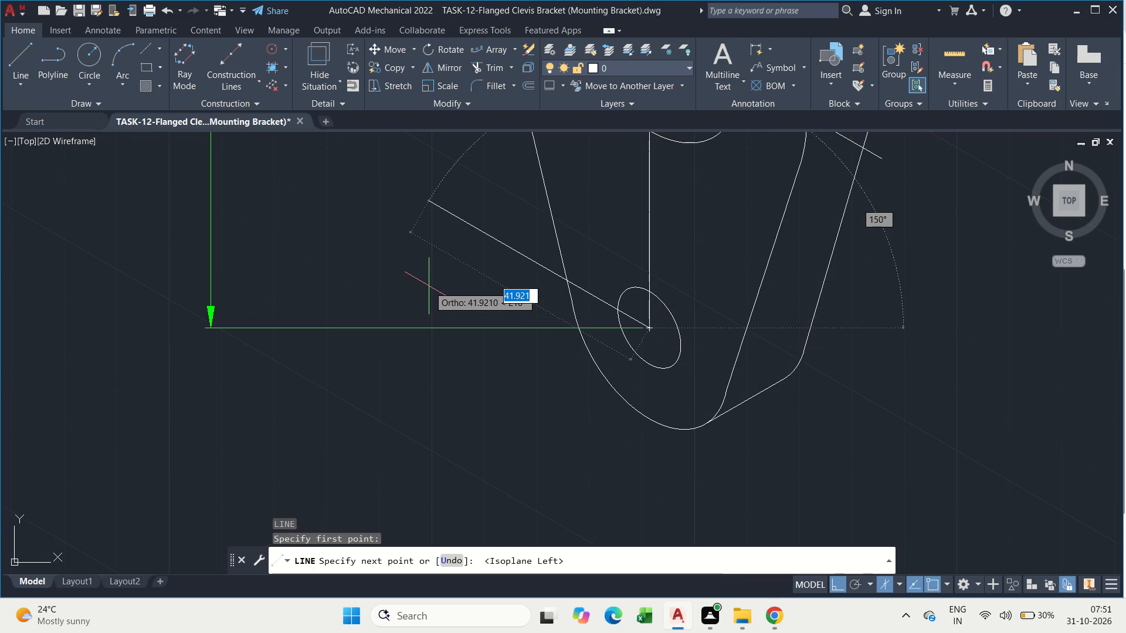
{"action": "left_click", "coordinate": [496, 284]}
{"action": "key", "text": "Escape"}
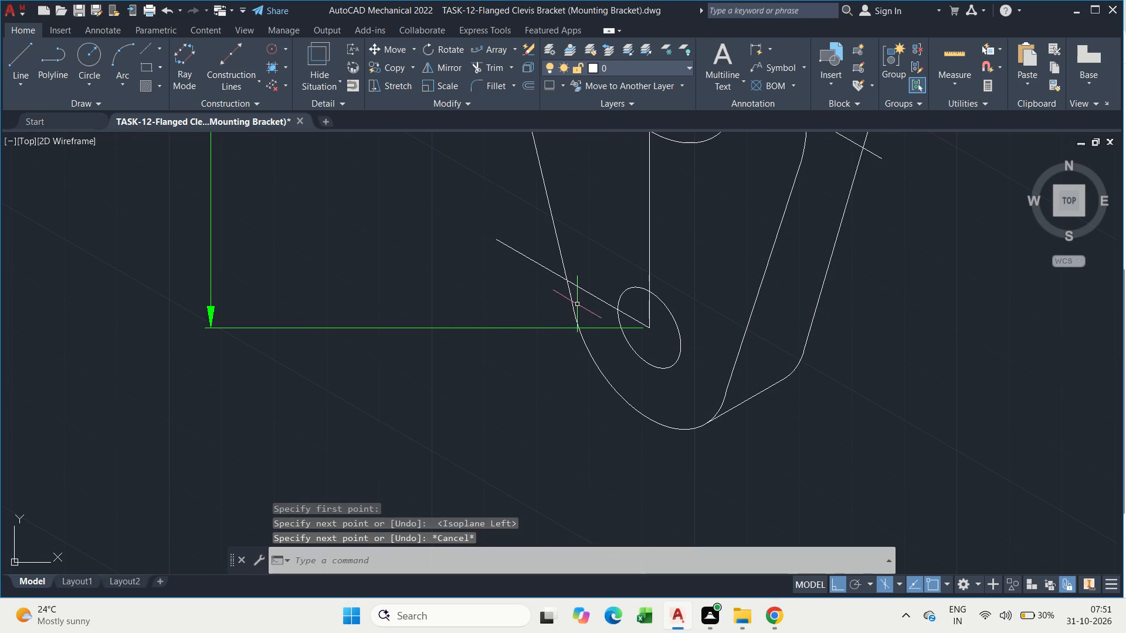
Extend the lower lug hole's slanted centre line with a second line from its centre past the opposite side of the lug.
{"action": "type", "text": "l"}
{"action": "key", "text": "space"}
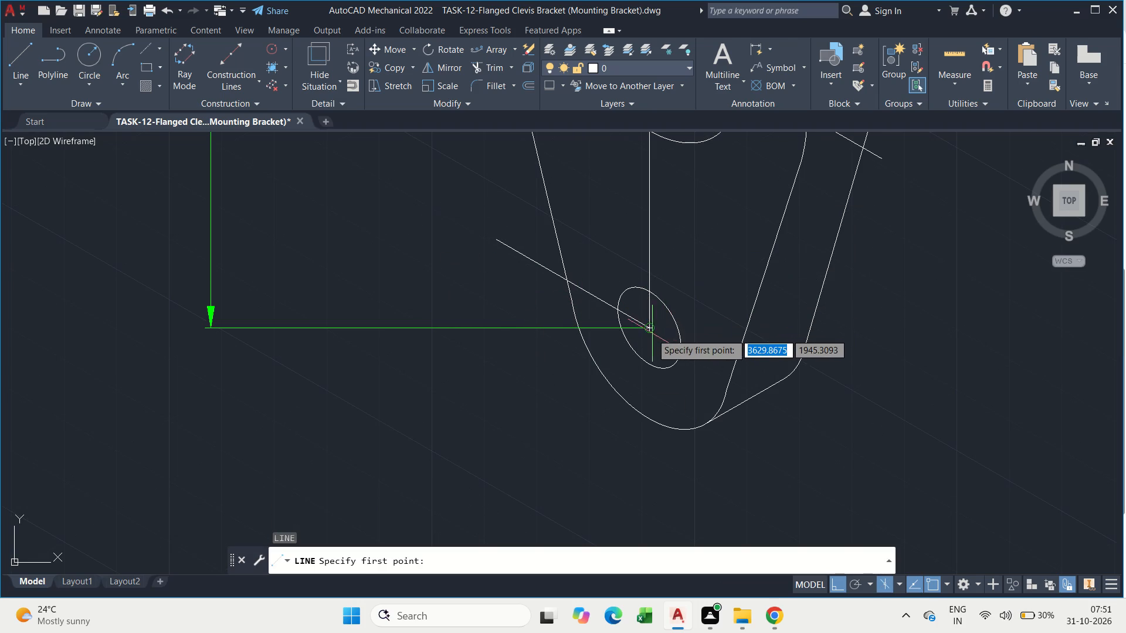
{"action": "left_click", "coordinate": [650, 333]}
{"action": "left_click", "coordinate": [800, 406]}
{"action": "key", "text": "Escape"}
Stretch the vertical centre line's lower end straight down from the lower lug hole's centre to beyond the lug's bottom edge.
{"action": "left_click_drag", "start_coordinate": [683, 295], "coordinate": [668, 277]}
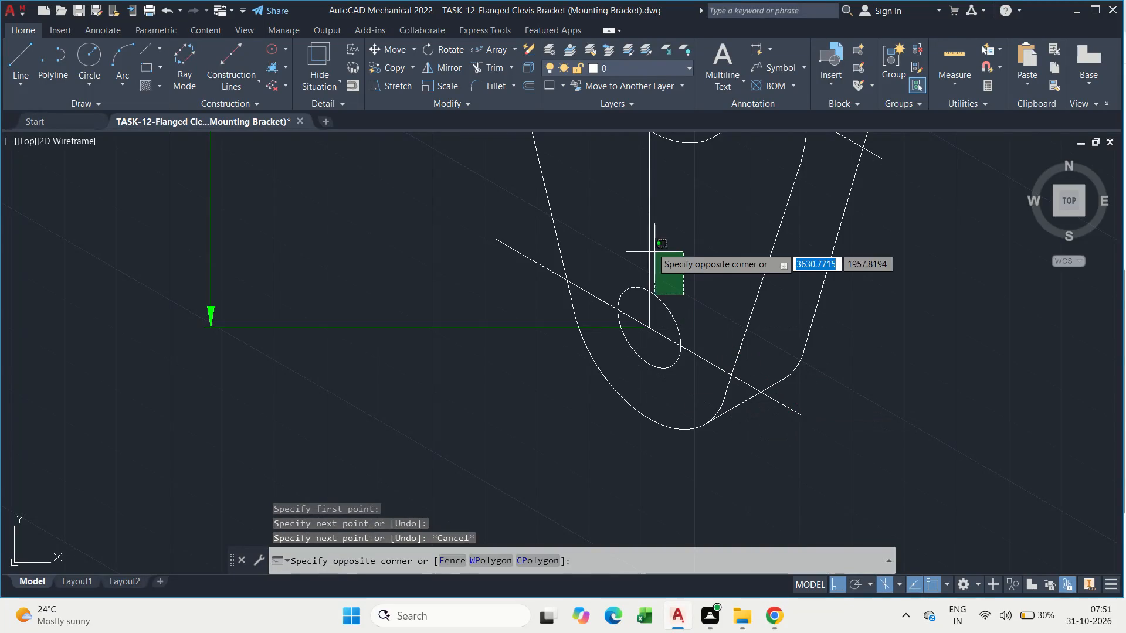
{"action": "left_click", "coordinate": [650, 247]}
{"action": "key", "text": "Escape"}
{"action": "left_click", "coordinate": [652, 249]}
{"action": "left_click_drag", "start_coordinate": [639, 246], "coordinate": [646, 259]}
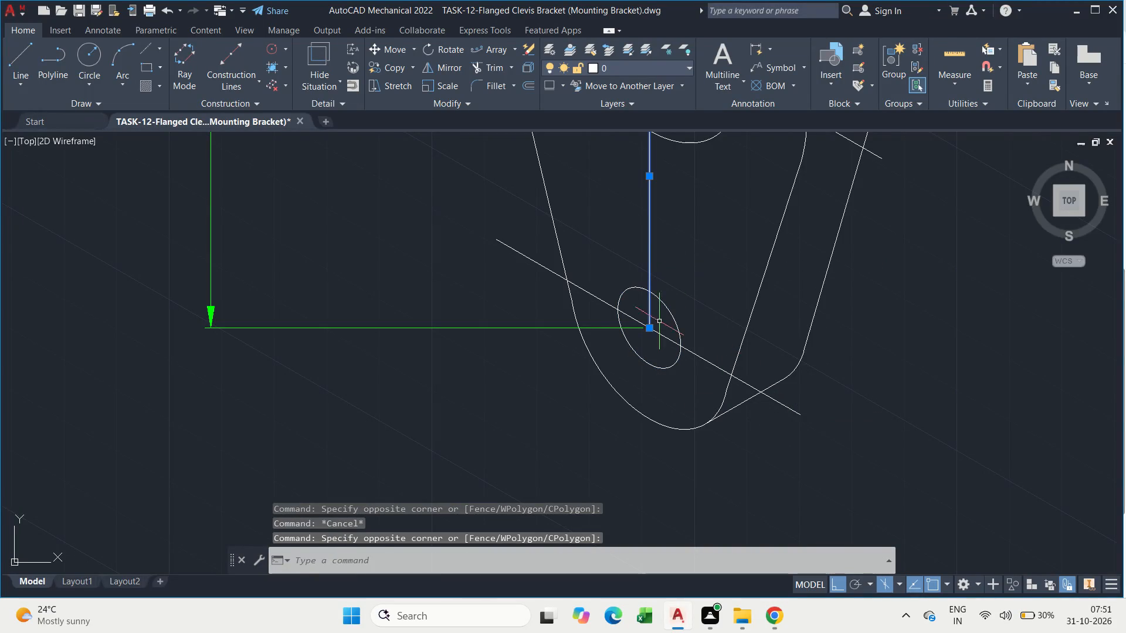
{"action": "left_click", "coordinate": [652, 326]}
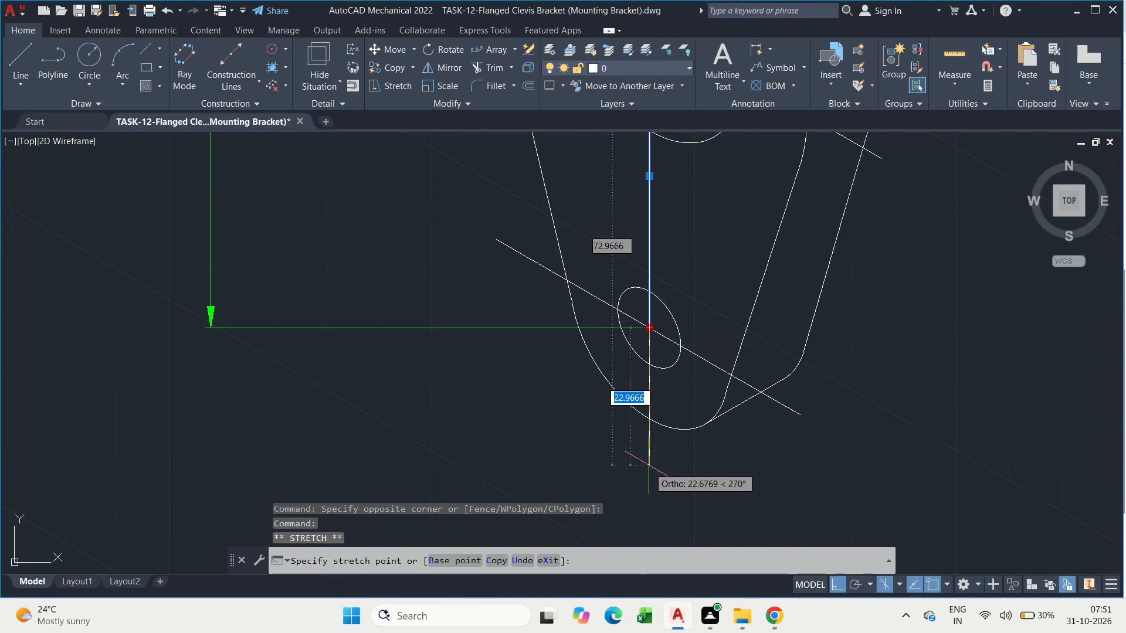
{"action": "left_click", "coordinate": [649, 478]}
{"action": "key", "text": "Escape"}
Draw a line from the upper lug hole's centre along the lug's thickness to its back edge in the cutaway.
{"action": "scroll", "coordinate": [689, 390], "scroll_direction": "down", "scroll_amount": 3}
{"action": "middle_click_drag", "start_coordinate": [711, 351], "coordinate": [669, 440]}
{"action": "scroll", "coordinate": [654, 321], "scroll_direction": "up", "scroll_amount": 3}
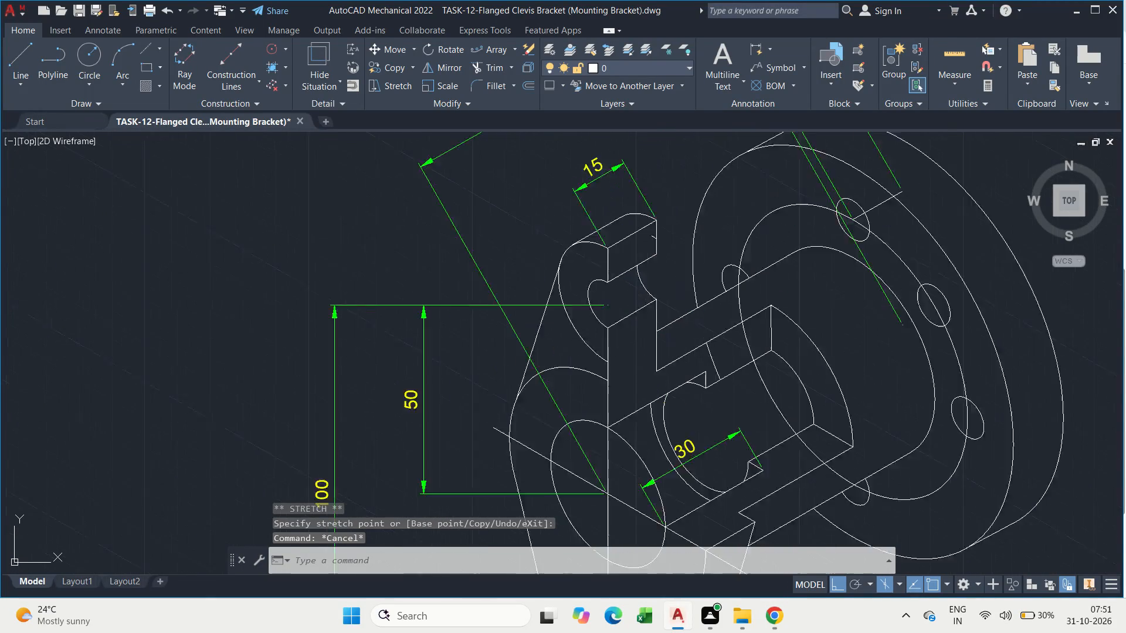
{"action": "key", "text": "Escape"}
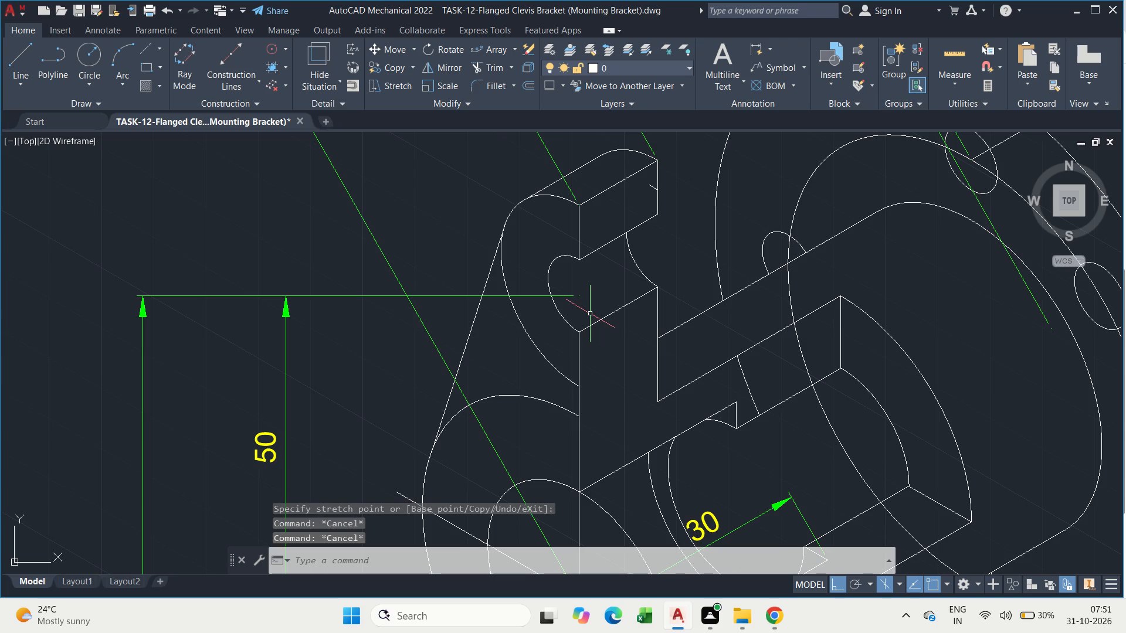
{"action": "type", "text": "l"}
{"action": "key", "text": "space"}
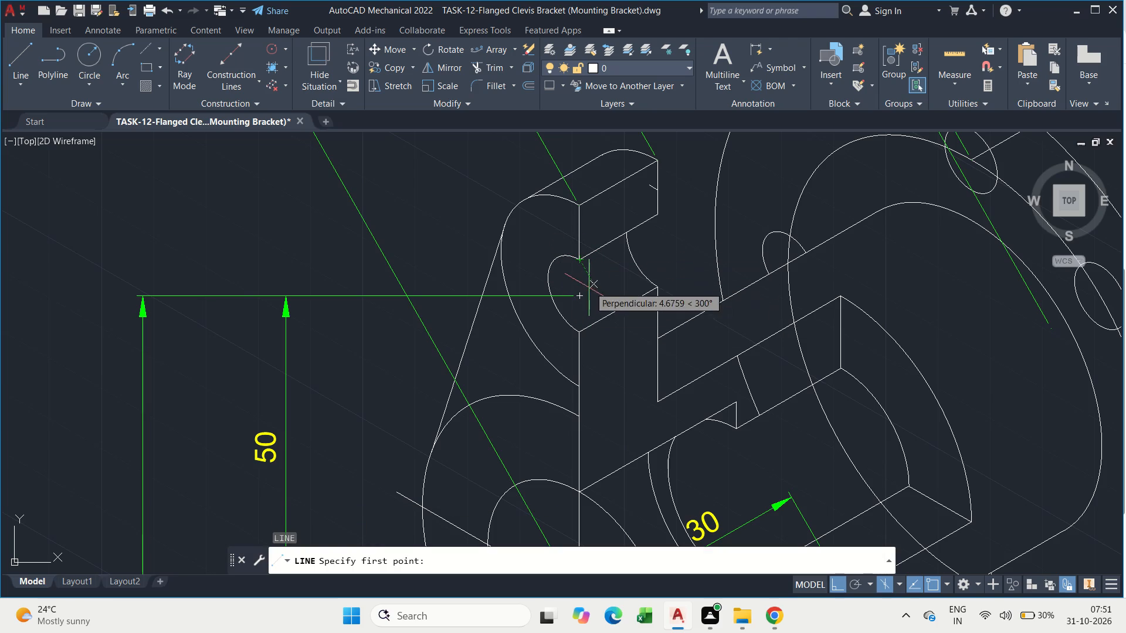
{"action": "left_click", "coordinate": [579, 294]}
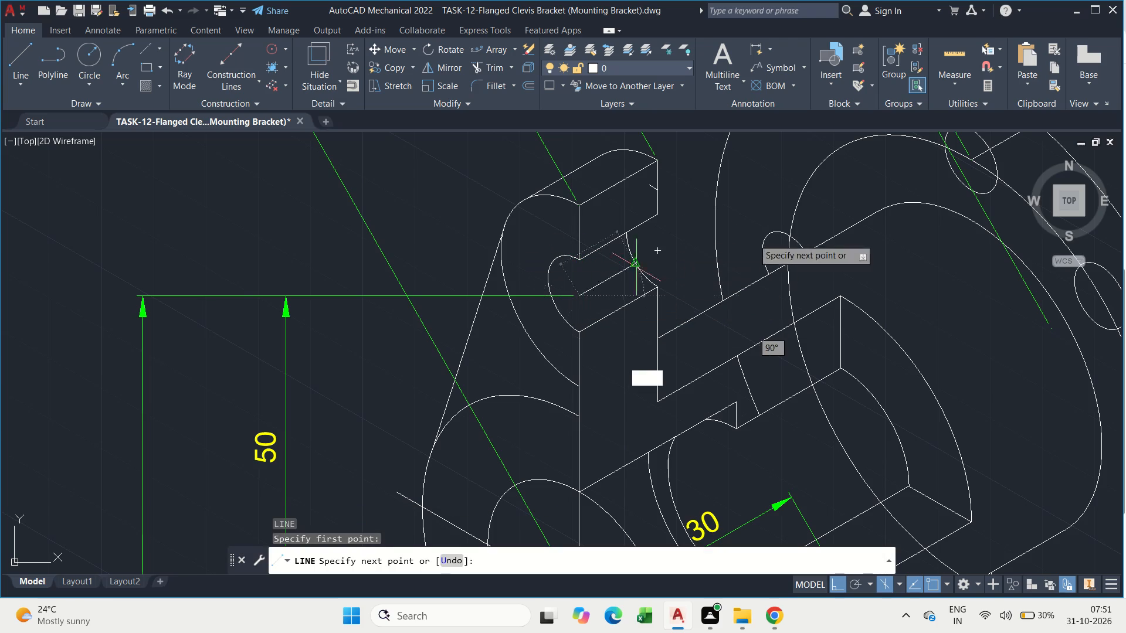
{"action": "left_click", "coordinate": [663, 253]}
{"action": "key", "text": "Escape"}
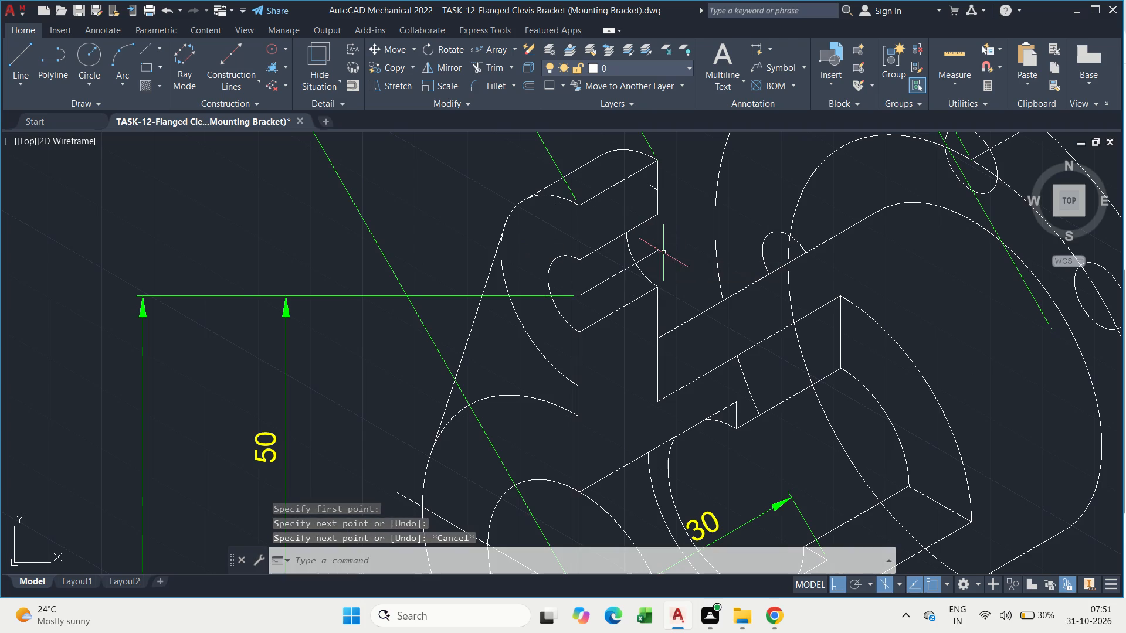
Draw a centre line from the upper lug hole's centre at 150° to beyond the lug's outline.
{"action": "type", "text": "l"}
{"action": "key", "text": "space"}
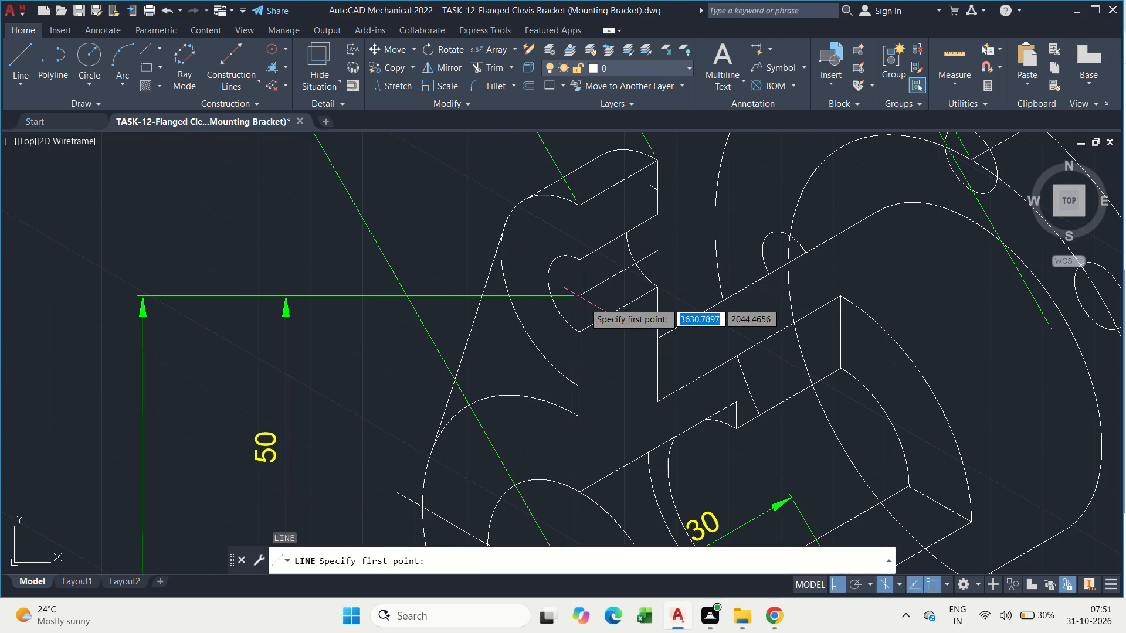
{"action": "left_click", "coordinate": [582, 300]}
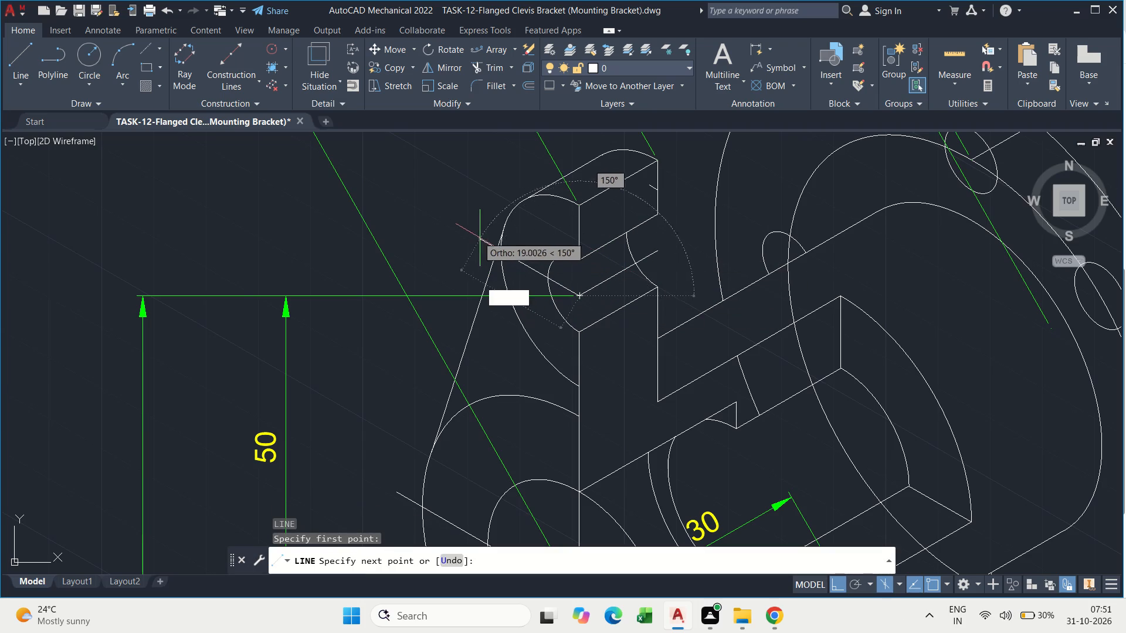
{"action": "left_click", "coordinate": [462, 226]}
{"action": "key", "text": "Escape"}
Oblique the vertical 50 and 100 dimensions with Dimedit, picking the angle along the front bore's slanted centre line.
{"action": "scroll", "coordinate": [507, 256], "scroll_direction": "down", "scroll_amount": 2}
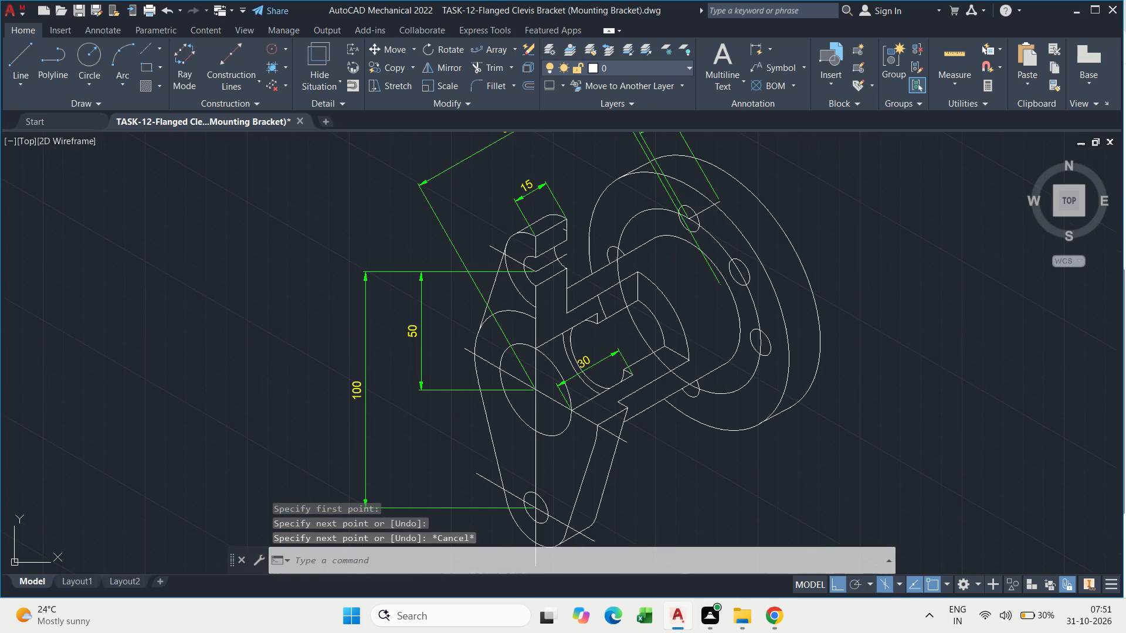
{"action": "scroll", "coordinate": [604, 213], "scroll_direction": "down", "scroll_amount": 1}
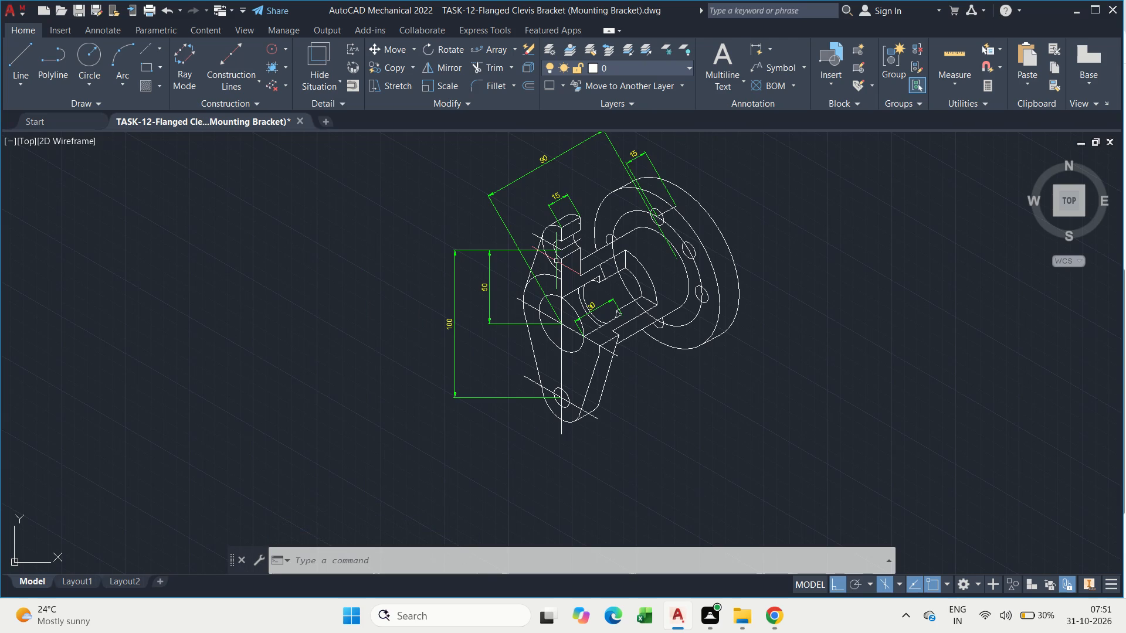
{"action": "key", "text": "Escape"}
{"action": "scroll", "coordinate": [464, 308], "scroll_direction": "up", "scroll_amount": 1}
{"action": "left_click_drag", "start_coordinate": [507, 302], "coordinate": [496, 295]}
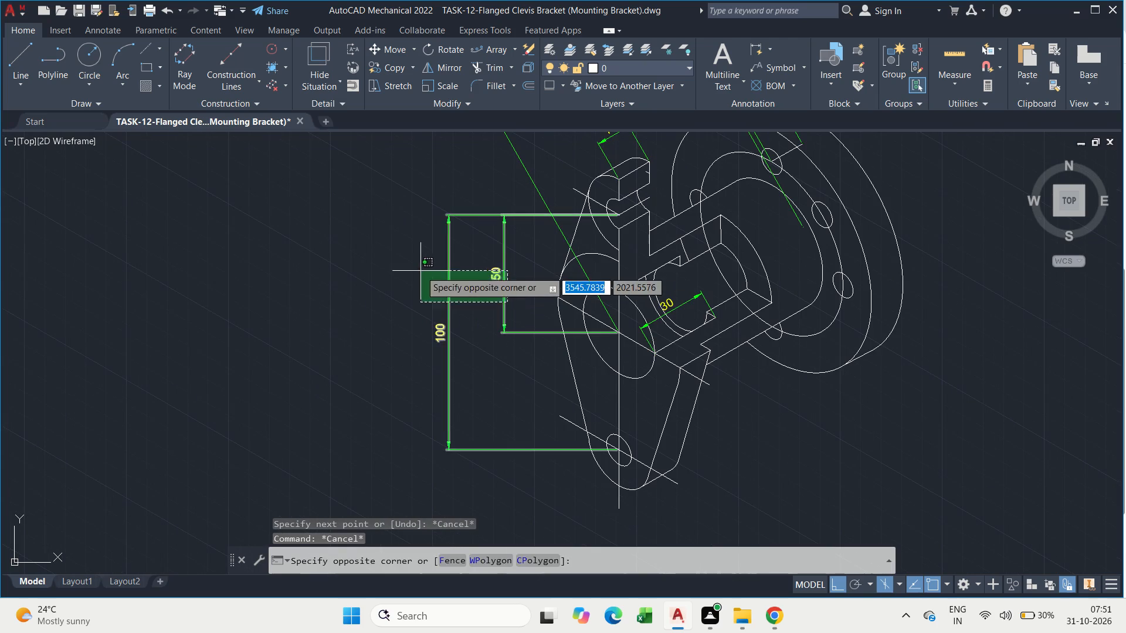
{"action": "left_click", "coordinate": [419, 270]}
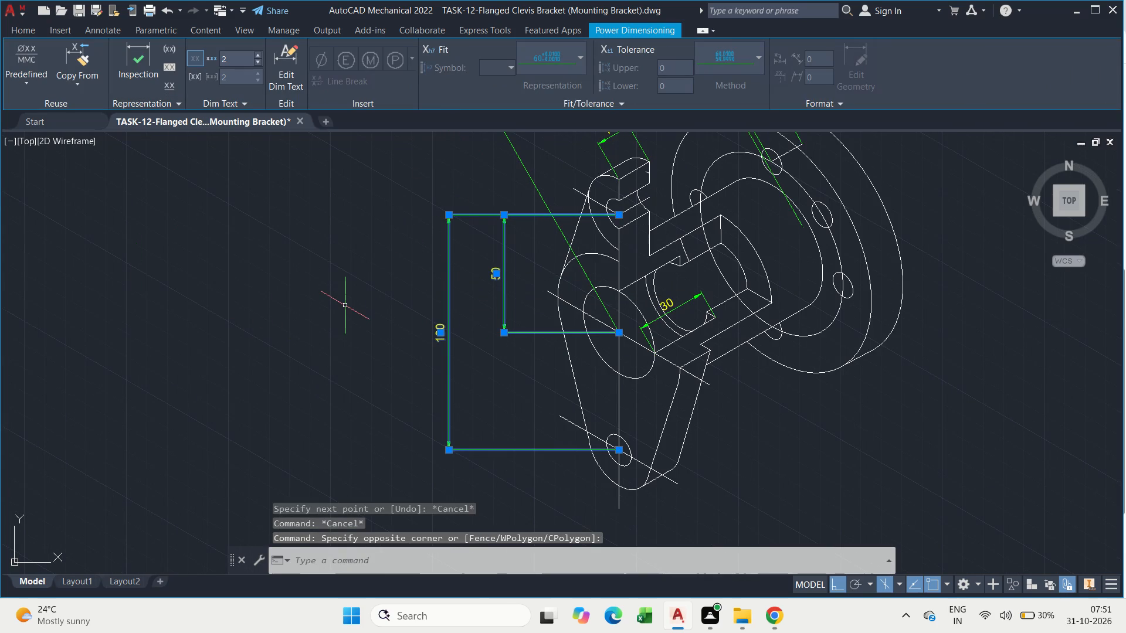
{"action": "type", "text": "dim"}
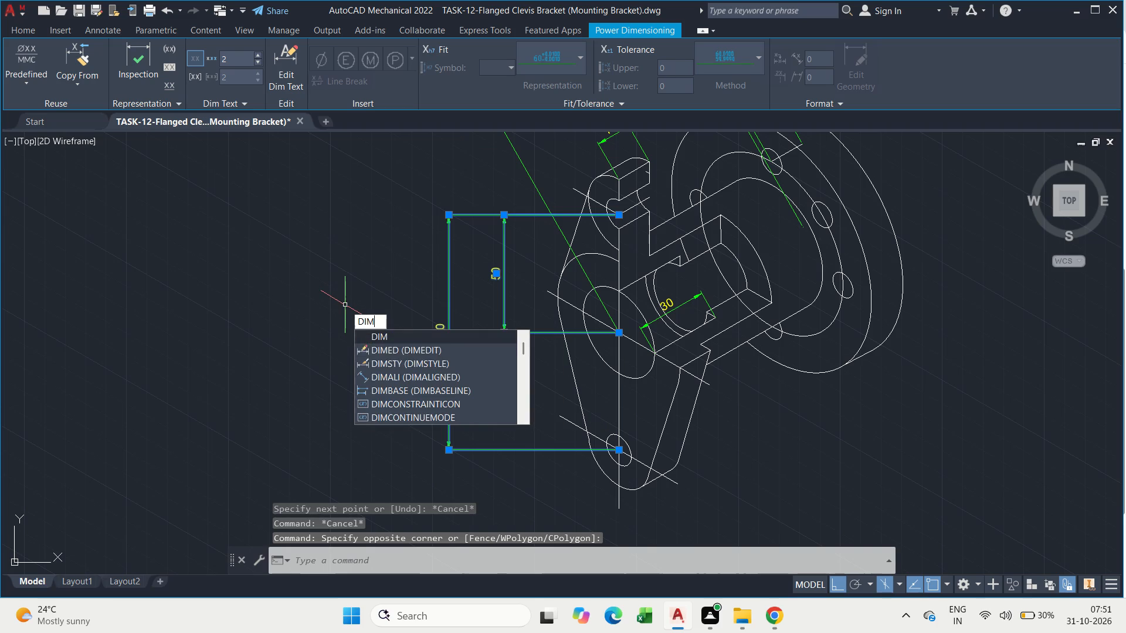
{"action": "left_click", "coordinate": [378, 351]}
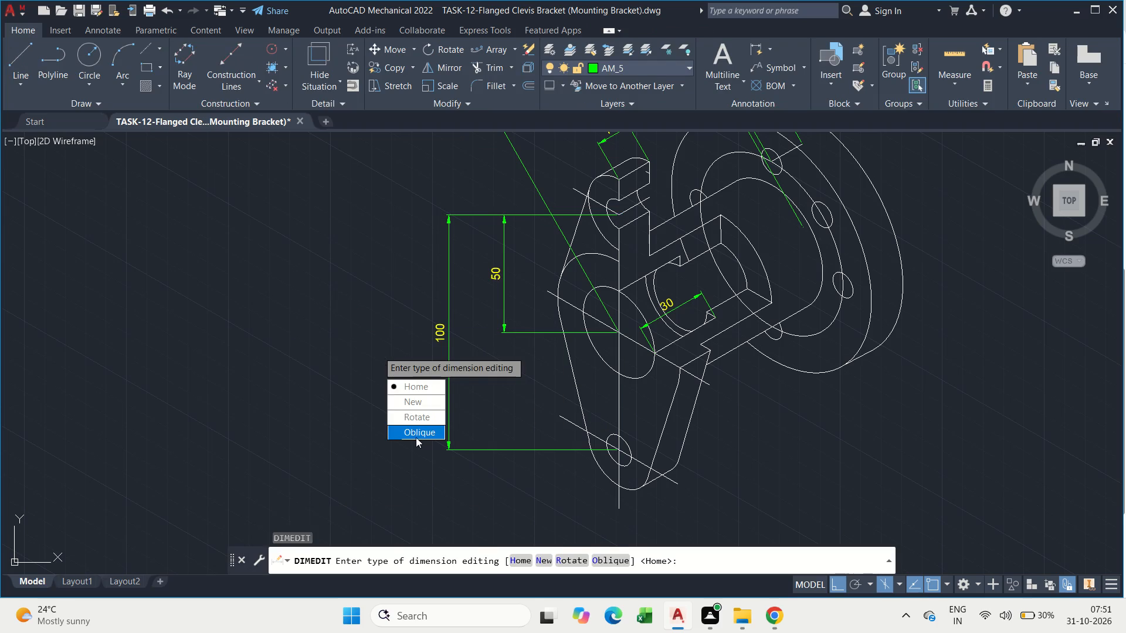
{"action": "left_click_drag", "start_coordinate": [416, 437], "coordinate": [378, 351]}
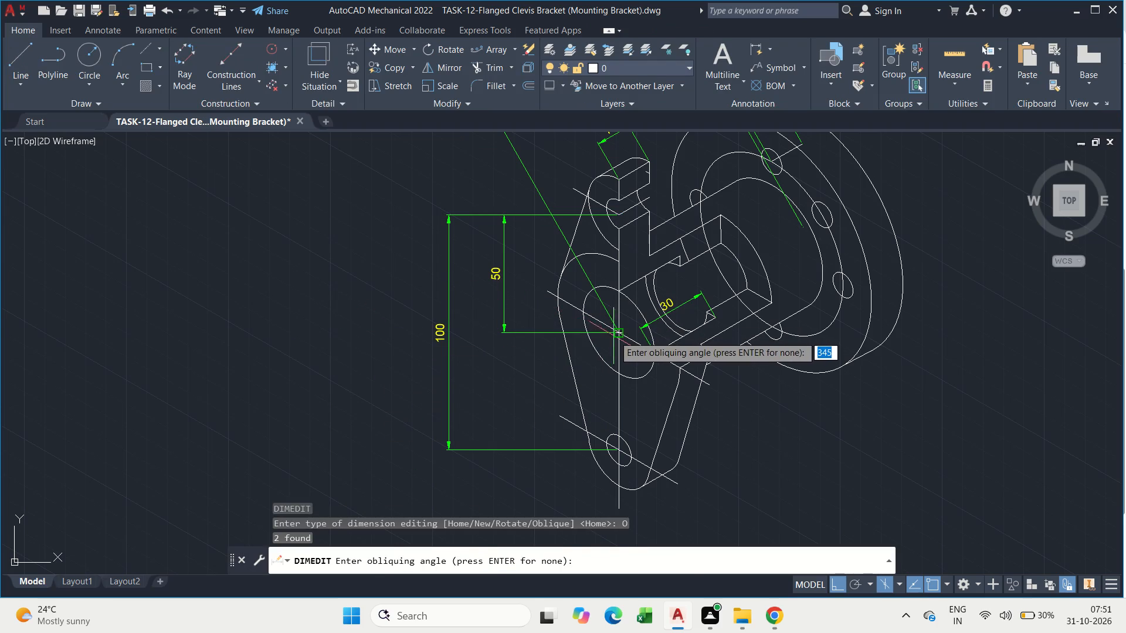
{"action": "left_click_drag", "start_coordinate": [615, 336], "coordinate": [588, 316]}
{"action": "left_click", "coordinate": [585, 314]}
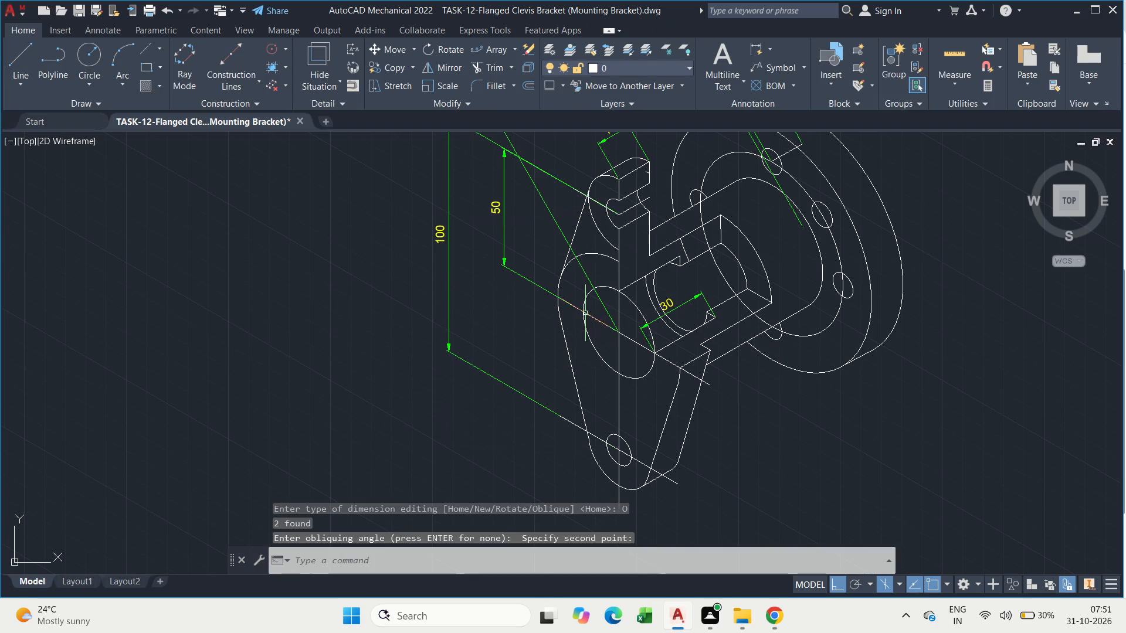
{"action": "middle_click_drag", "start_coordinate": [526, 247], "coordinate": [435, 338]}
{"action": "key", "text": "Escape"}
{"action": "scroll", "coordinate": [439, 283], "scroll_direction": "down", "scroll_amount": 1}
{"action": "middle_click", "coordinate": [473, 260]}
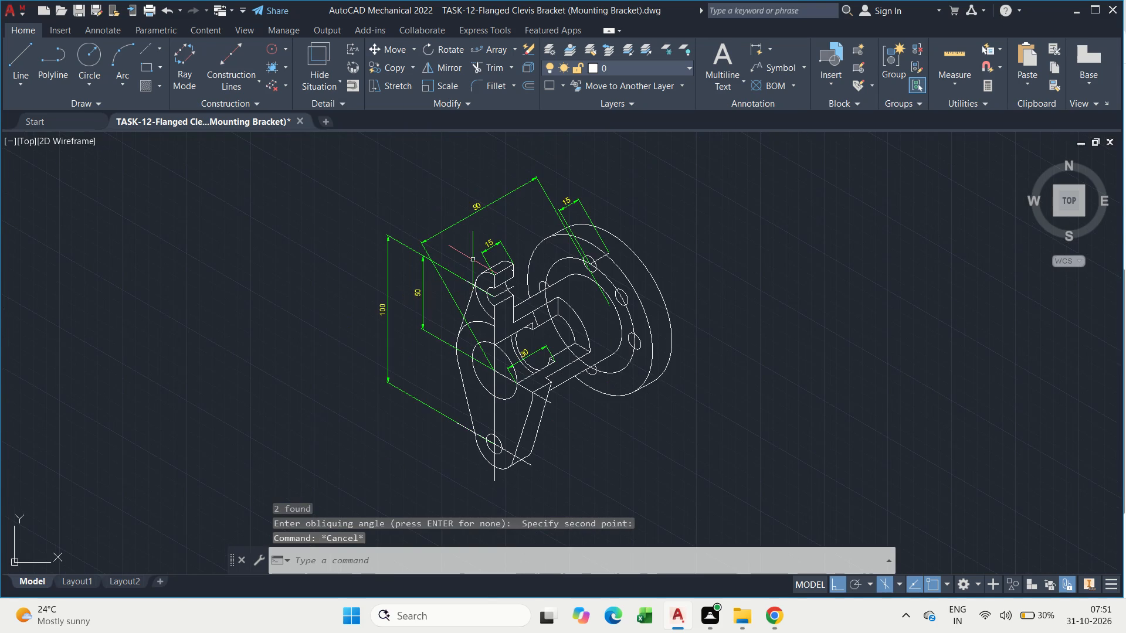
Oblique the lug's 15, the flange's 15 and the overall 90 dimensions with Dimedit, picking a vertical angle at the front bore.
{"action": "scroll", "coordinate": [545, 240], "scroll_direction": "up", "scroll_amount": 2}
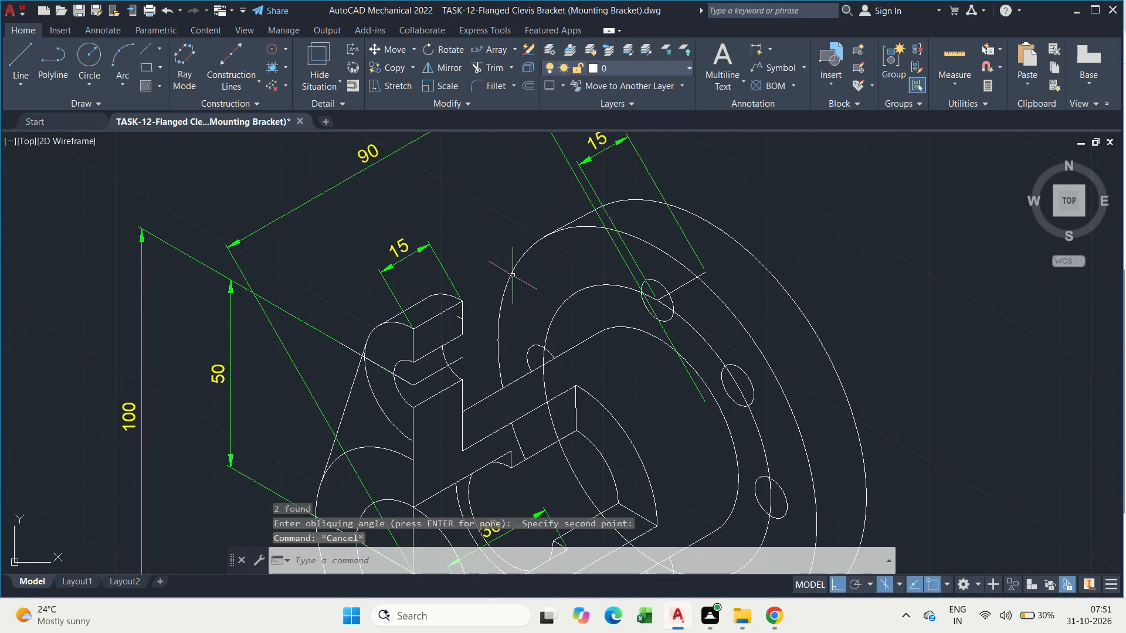
{"action": "scroll", "coordinate": [510, 284], "scroll_direction": "down", "scroll_amount": 2}
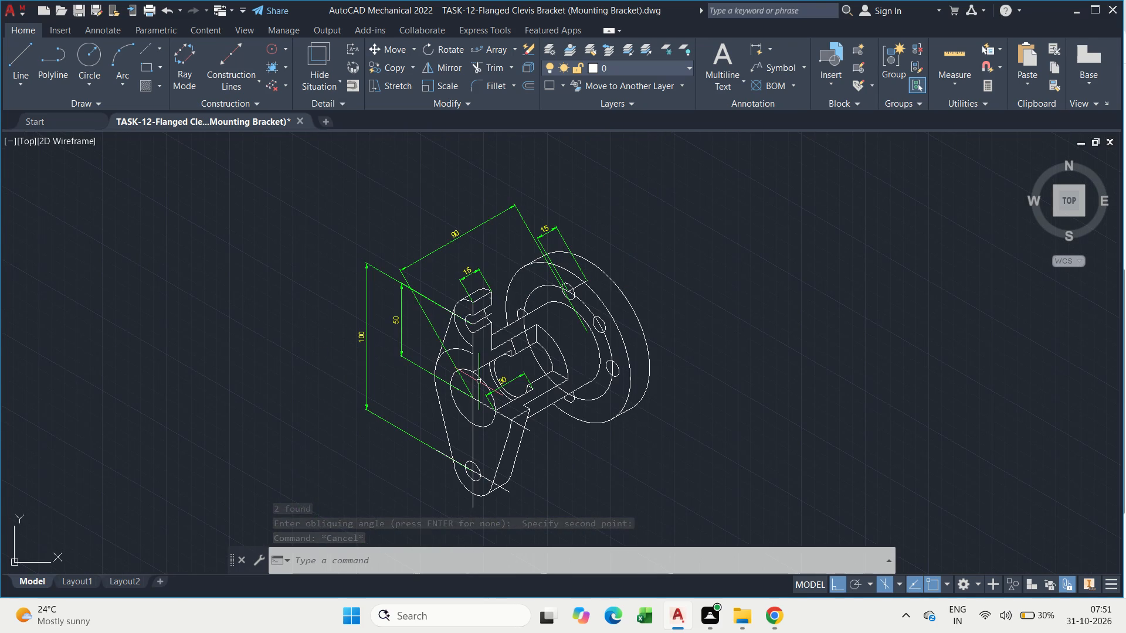
{"action": "key", "text": "d"}
{"action": "key", "text": "i"}
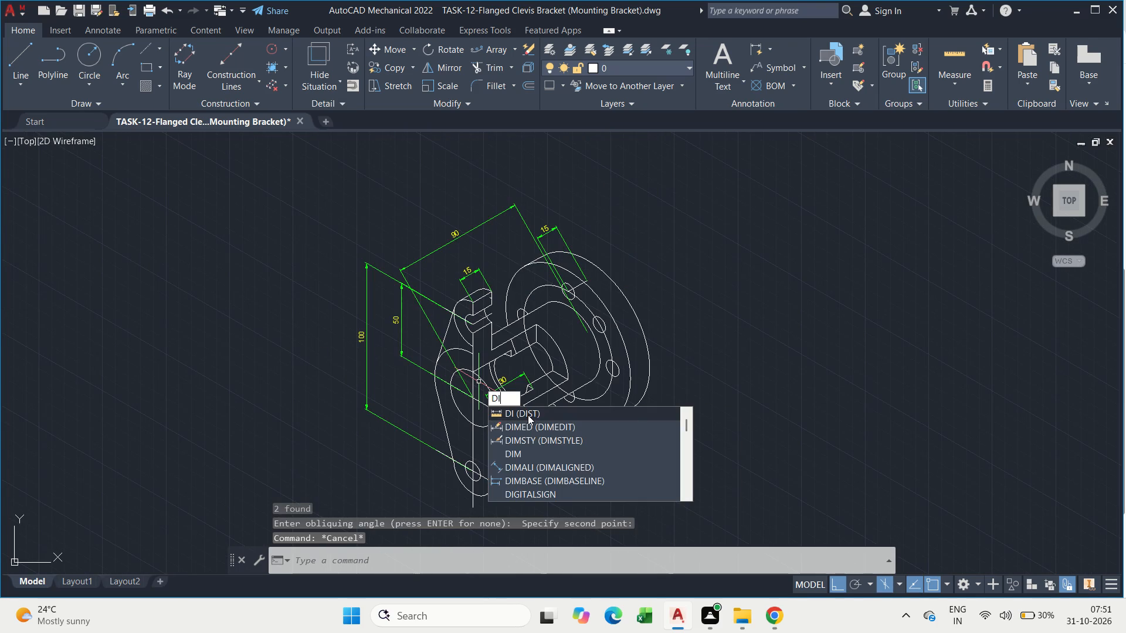
{"action": "left_click", "coordinate": [529, 426]}
{"action": "left_click_drag", "start_coordinate": [546, 509], "coordinate": [529, 426]}
{"action": "scroll", "coordinate": [487, 315], "scroll_direction": "up", "scroll_amount": 1}
{"action": "left_click_drag", "start_coordinate": [463, 274], "coordinate": [446, 257]}
{"action": "left_click", "coordinate": [443, 250]}
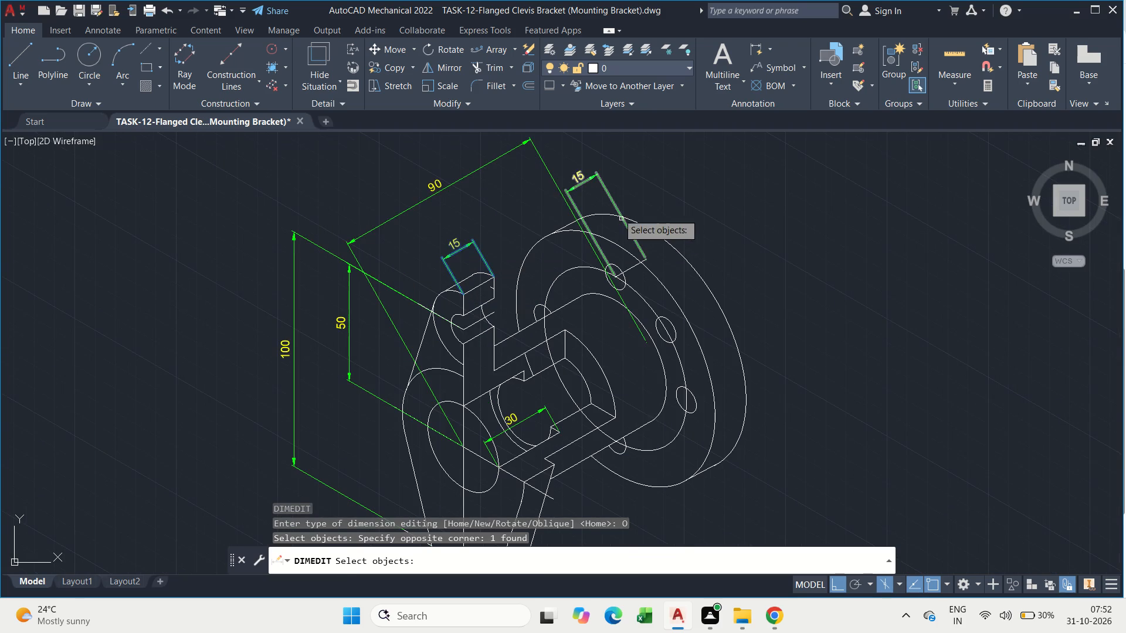
{"action": "left_click_drag", "start_coordinate": [600, 191], "coordinate": [590, 181]}
{"action": "left_click", "coordinate": [582, 169]}
{"action": "left_click_drag", "start_coordinate": [465, 183], "coordinate": [457, 180]}
{"action": "left_click", "coordinate": [450, 176]}
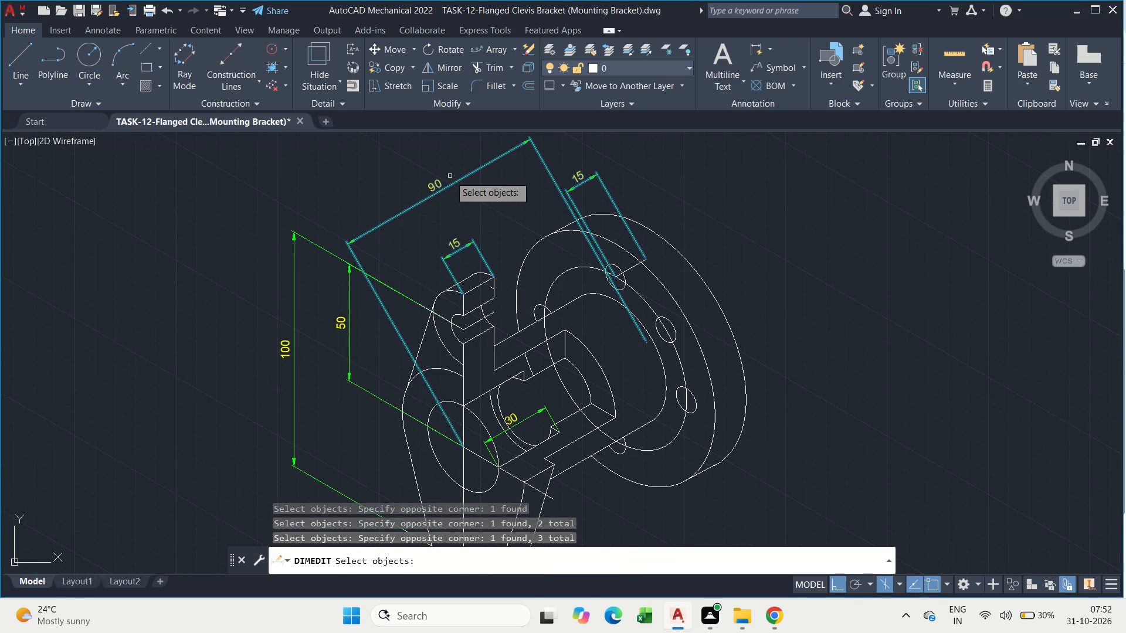
{"action": "middle_click_drag", "start_coordinate": [470, 322], "coordinate": [543, 159]}
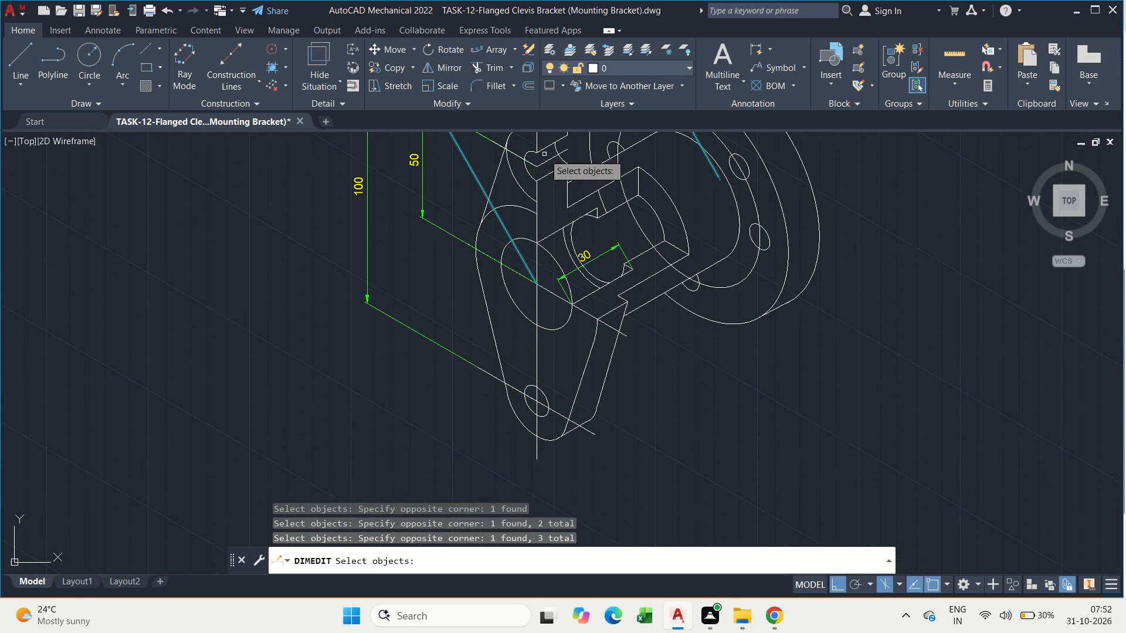
{"action": "middle_click_drag", "start_coordinate": [676, 343], "coordinate": [569, 402]}
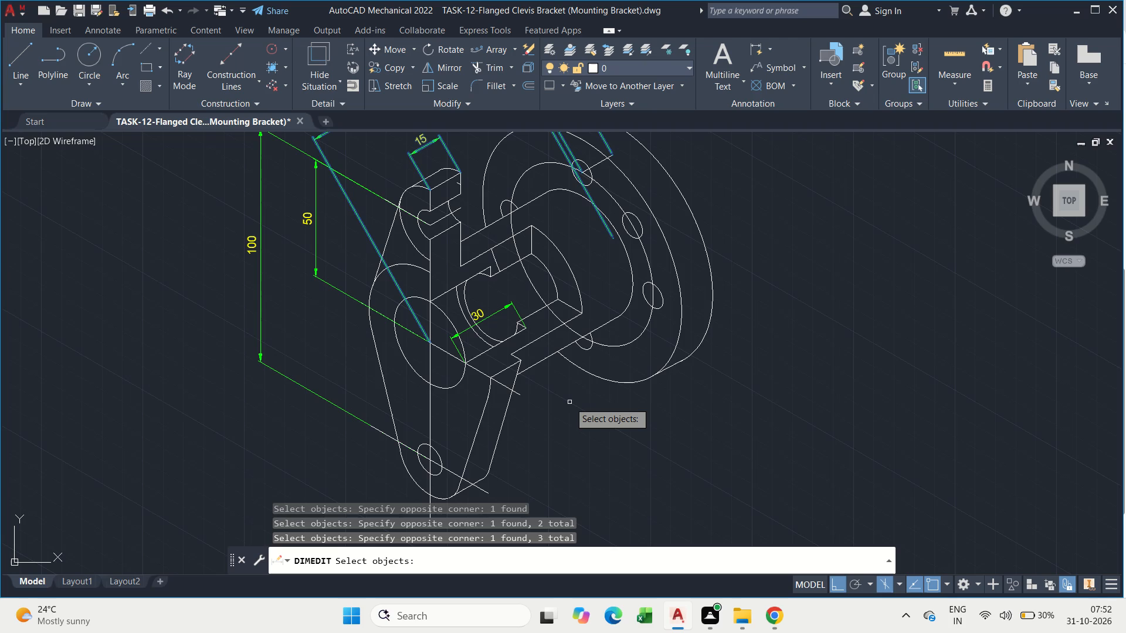
{"action": "key", "text": "space"}
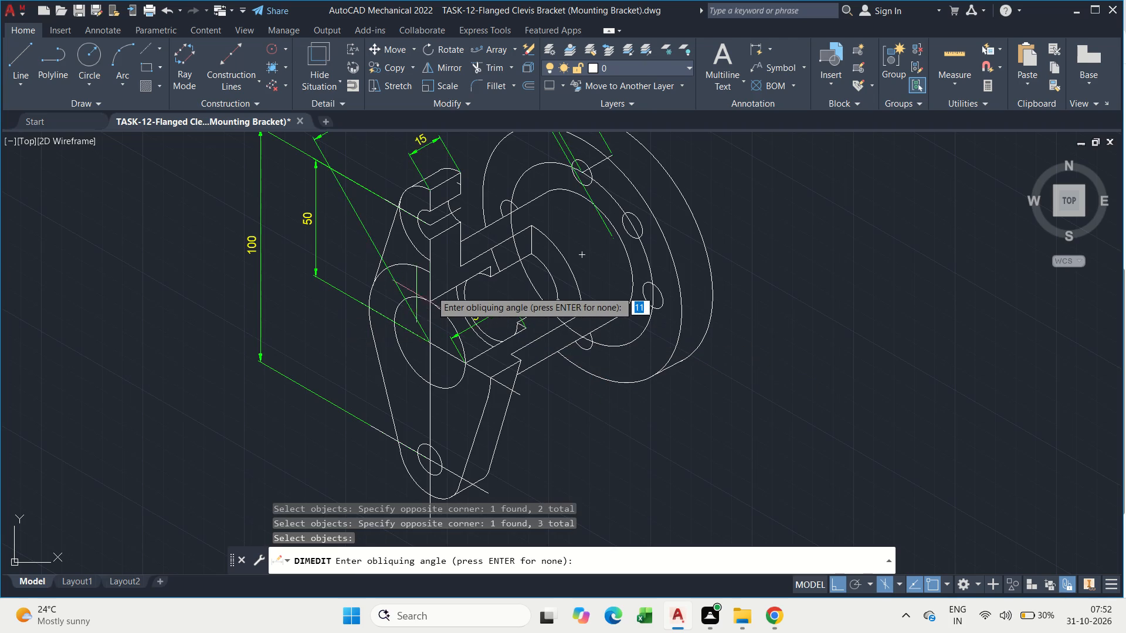
{"action": "scroll", "coordinate": [431, 290], "scroll_direction": "up", "scroll_amount": 1}
{"action": "left_click", "coordinate": [430, 308]}
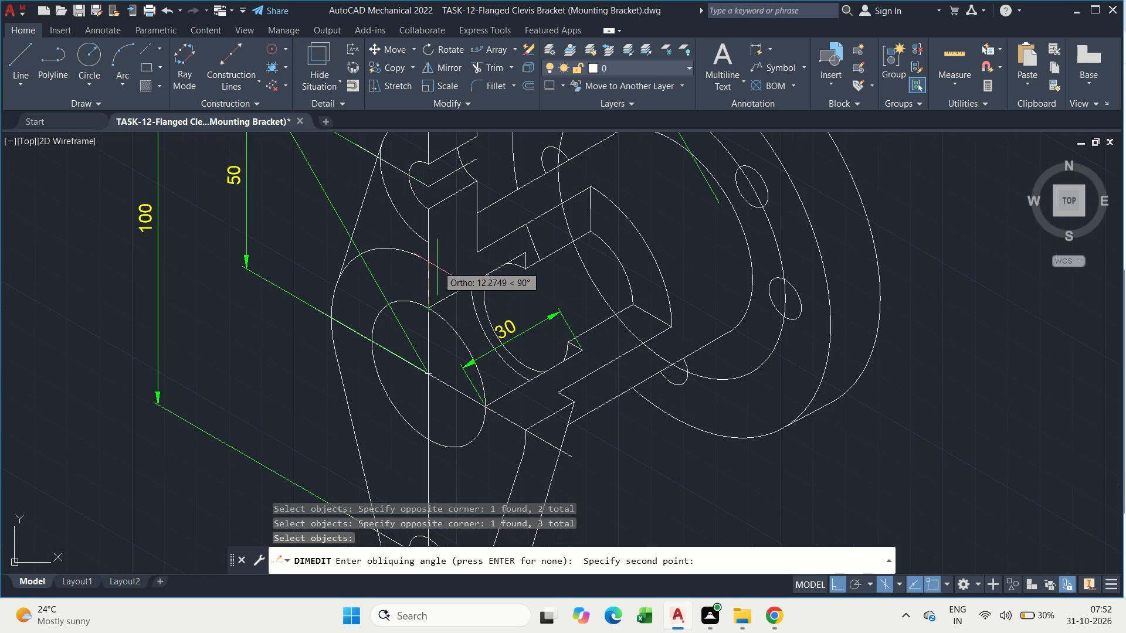
{"action": "left_click", "coordinate": [431, 261]}
{"action": "scroll", "coordinate": [483, 305], "scroll_direction": "down", "scroll_amount": 1}
{"action": "middle_click_drag", "start_coordinate": [490, 313], "coordinate": [495, 346]}
{"action": "key", "text": "Escape"}
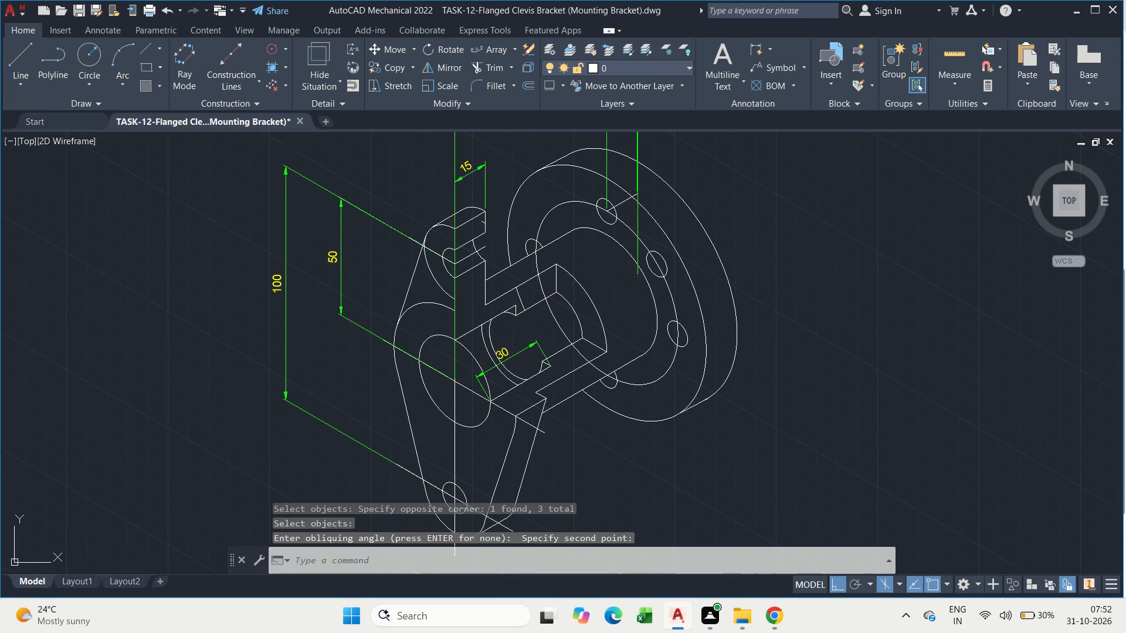
{"action": "key", "text": "Escape"}
{"action": "key", "text": "Escape"}
{"action": "key", "text": "Escape"}
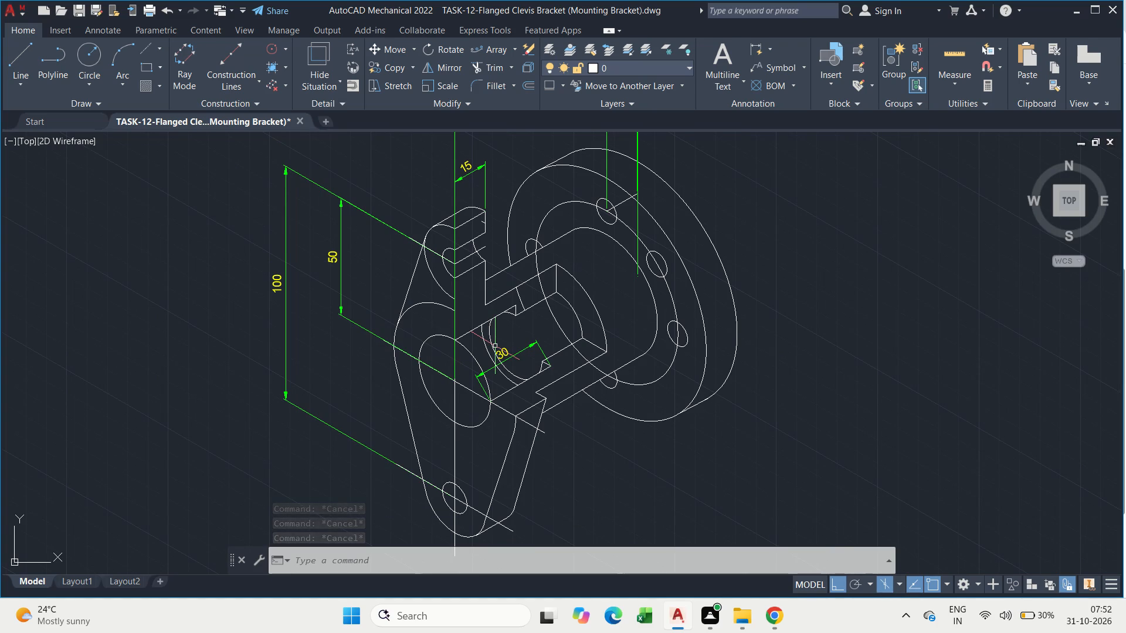
{"action": "key", "text": "Escape"}
{"action": "middle_click_drag", "start_coordinate": [452, 295], "coordinate": [513, 388]}
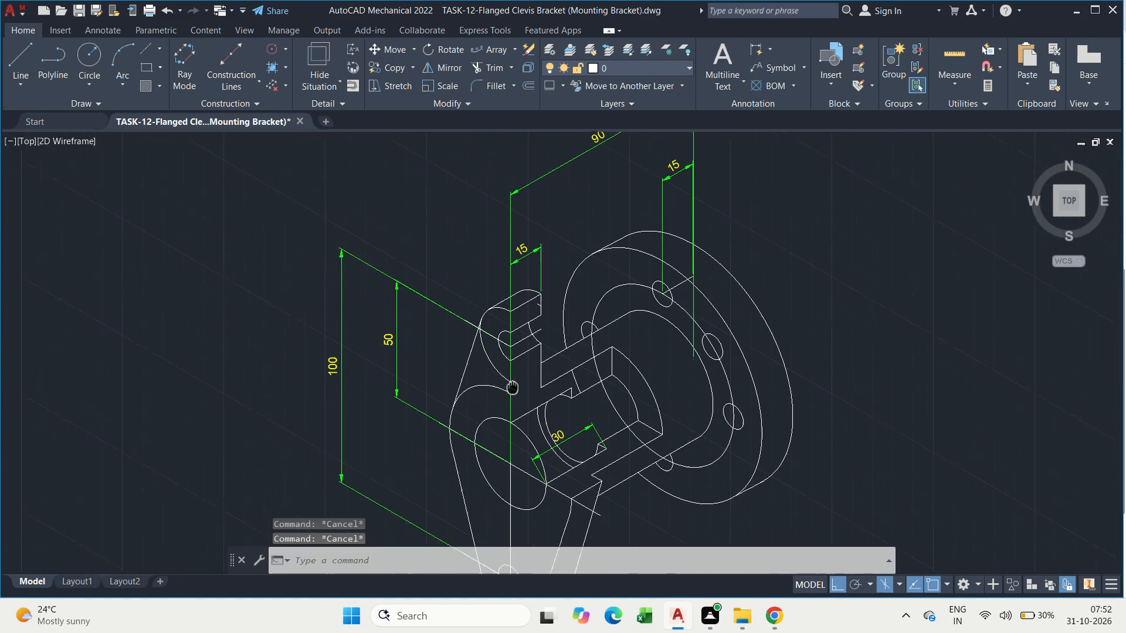
{"action": "scroll", "coordinate": [579, 319], "scroll_direction": "down", "scroll_amount": 1}
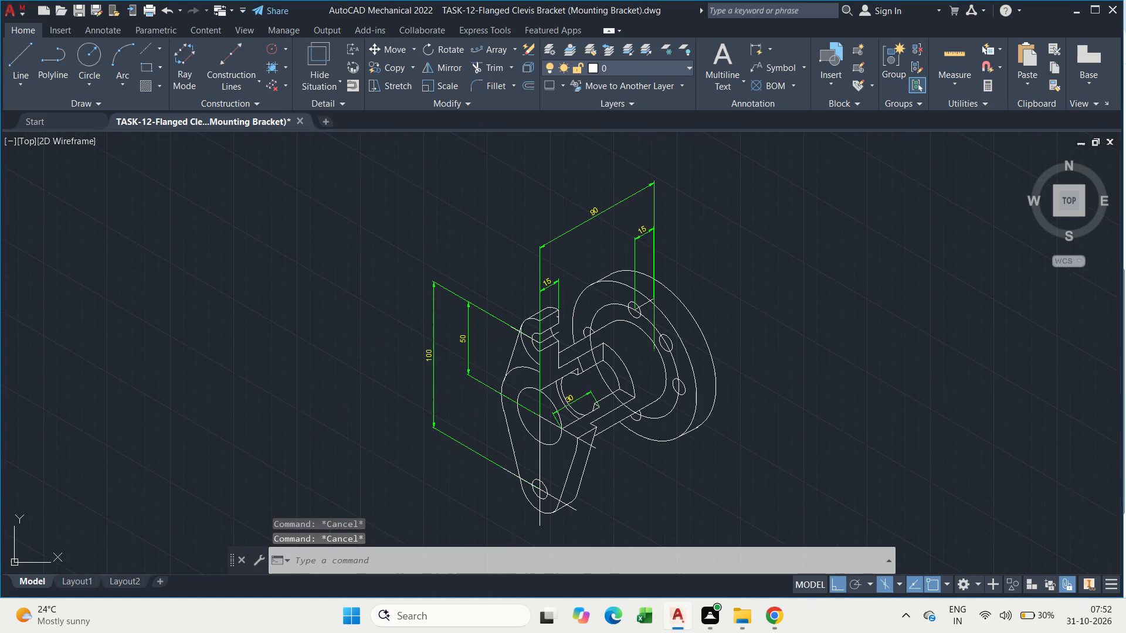
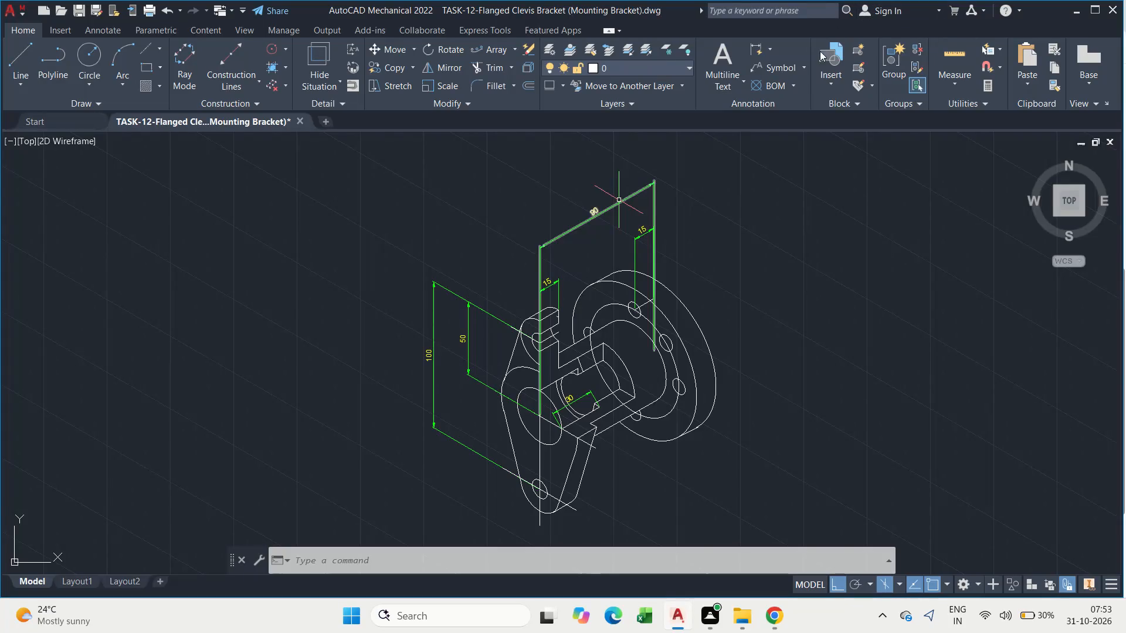
Move the 50 dimension closer to the front clevis plate, keeping its direction aligned with the isometric axis.
{"action": "scroll", "coordinate": [513, 280], "scroll_direction": "up", "scroll_amount": 1}
{"action": "middle_click_drag", "start_coordinate": [526, 285], "coordinate": [716, 151]}
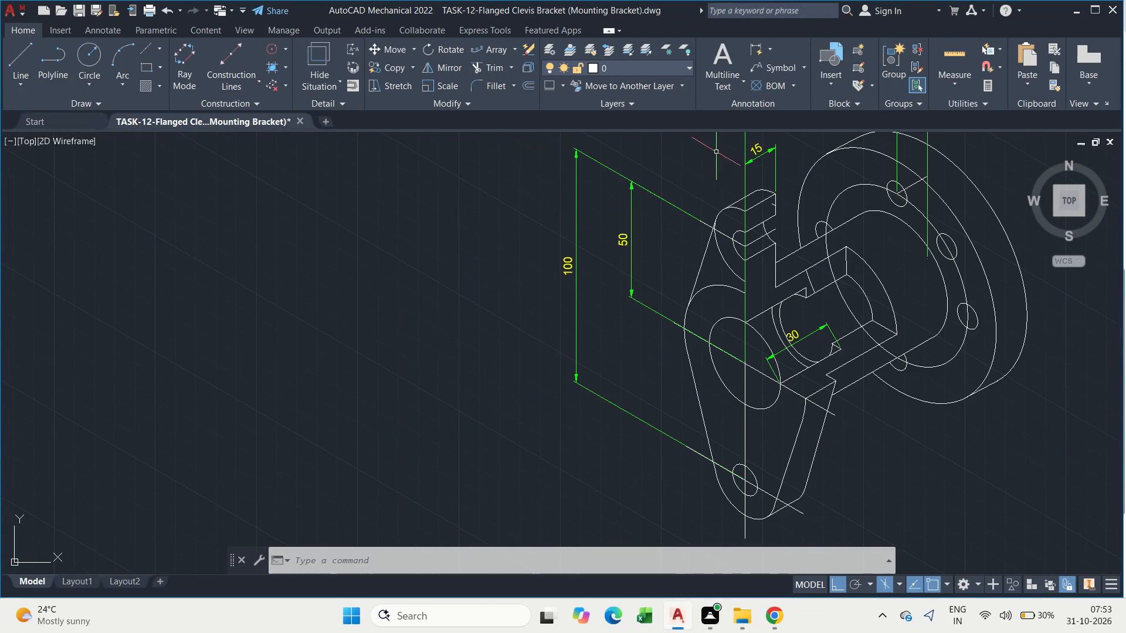
{"action": "key", "text": "Escape"}
{"action": "left_click_drag", "start_coordinate": [667, 235], "coordinate": [646, 232]}
{"action": "left_click", "coordinate": [630, 237]}
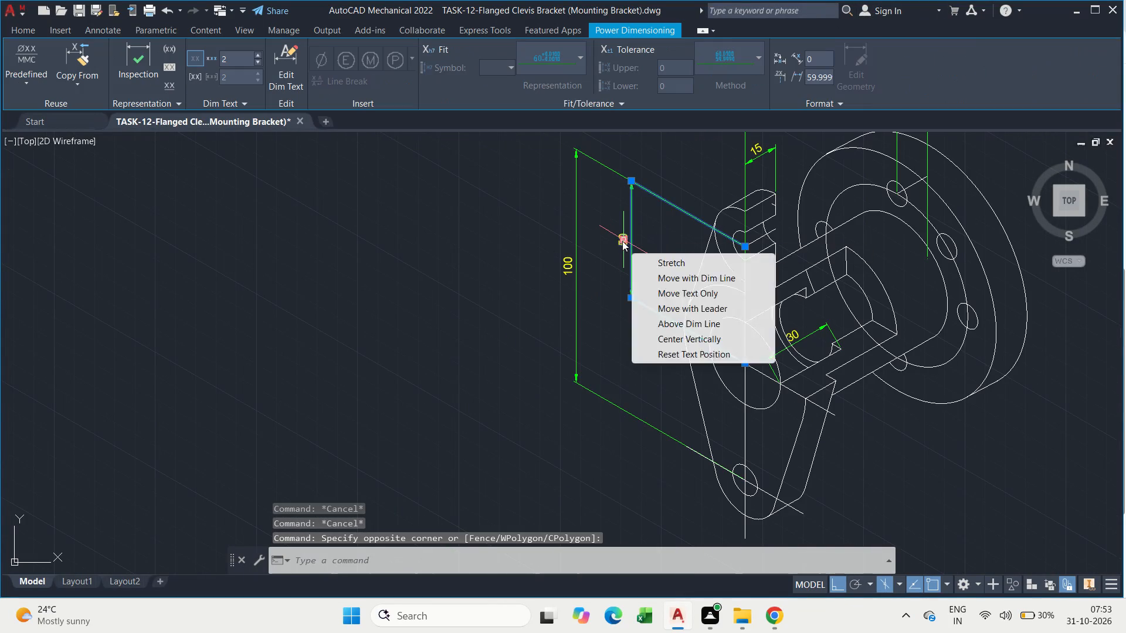
{"action": "left_click_drag", "start_coordinate": [622, 241], "coordinate": [635, 253]}
{"action": "left_click", "coordinate": [677, 277]}
{"action": "key", "text": "Escape"}
Move the 100 hole-spacing dimension closer to the front plate, just outside the 50 dimension.
{"action": "left_click_drag", "start_coordinate": [599, 274], "coordinate": [550, 243]}
{"action": "left_click_drag", "start_coordinate": [537, 239], "coordinate": [543, 247]}
{"action": "left_click_drag", "start_coordinate": [567, 263], "coordinate": [579, 273]}
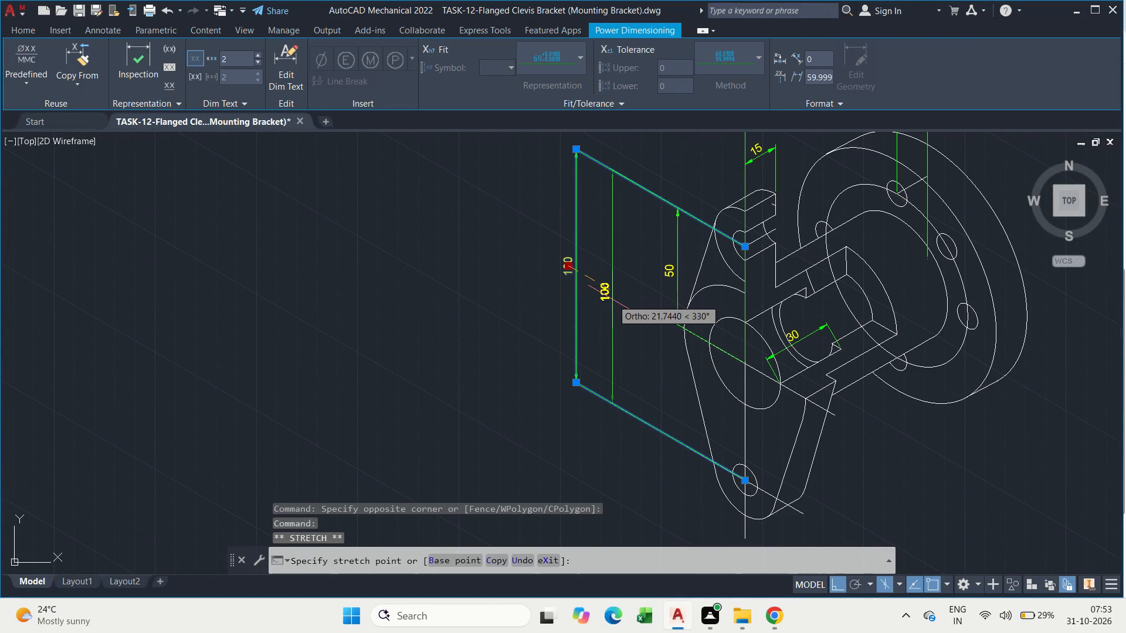
{"action": "left_click", "coordinate": [649, 333]}
{"action": "key", "text": "Escape"}
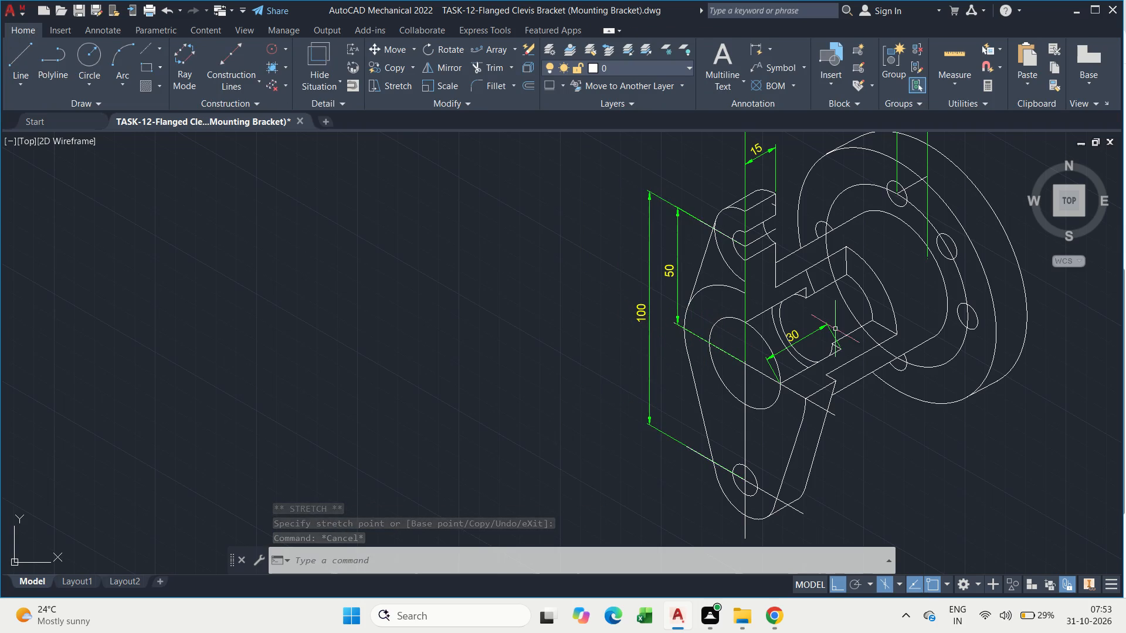
Lower the 15 thickness dimension of the front plate so it sits just above the plate's upper lug.
{"action": "middle_click_drag", "start_coordinate": [836, 314], "coordinate": [831, 366]}
{"action": "scroll", "coordinate": [831, 366], "scroll_direction": "down", "scroll_amount": 1}
{"action": "middle_click_drag", "start_coordinate": [765, 292], "coordinate": [759, 299]}
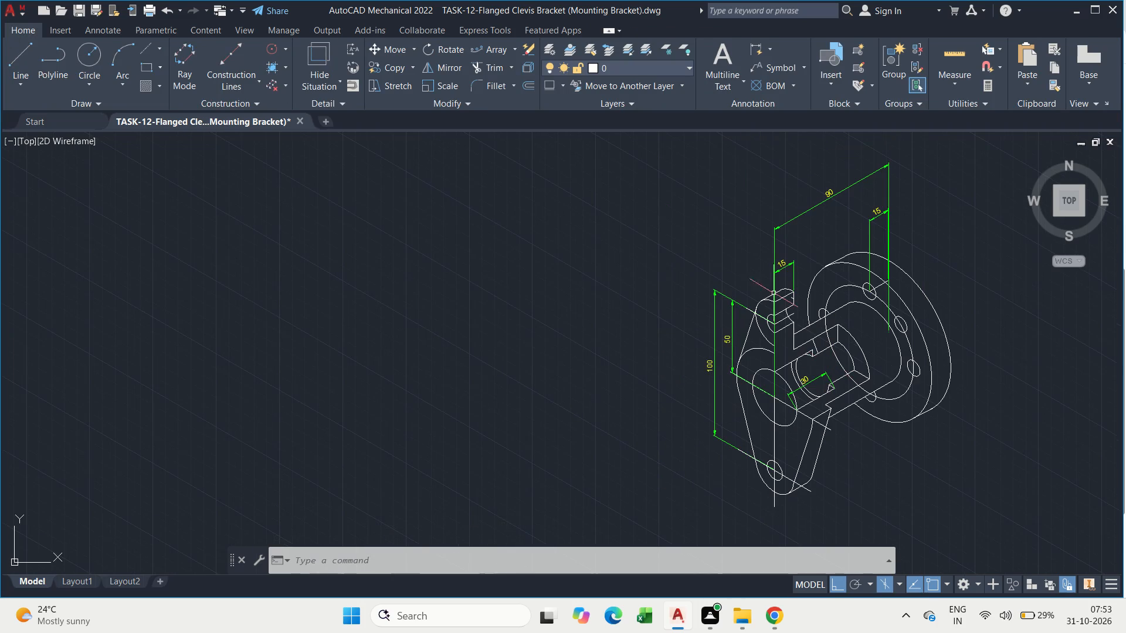
{"action": "middle_click_drag", "start_coordinate": [759, 299], "coordinate": [744, 316]}
{"action": "scroll", "coordinate": [808, 263], "scroll_direction": "up", "scroll_amount": 2}
{"action": "left_click_drag", "start_coordinate": [723, 338], "coordinate": [716, 334]}
{"action": "left_click", "coordinate": [713, 330]}
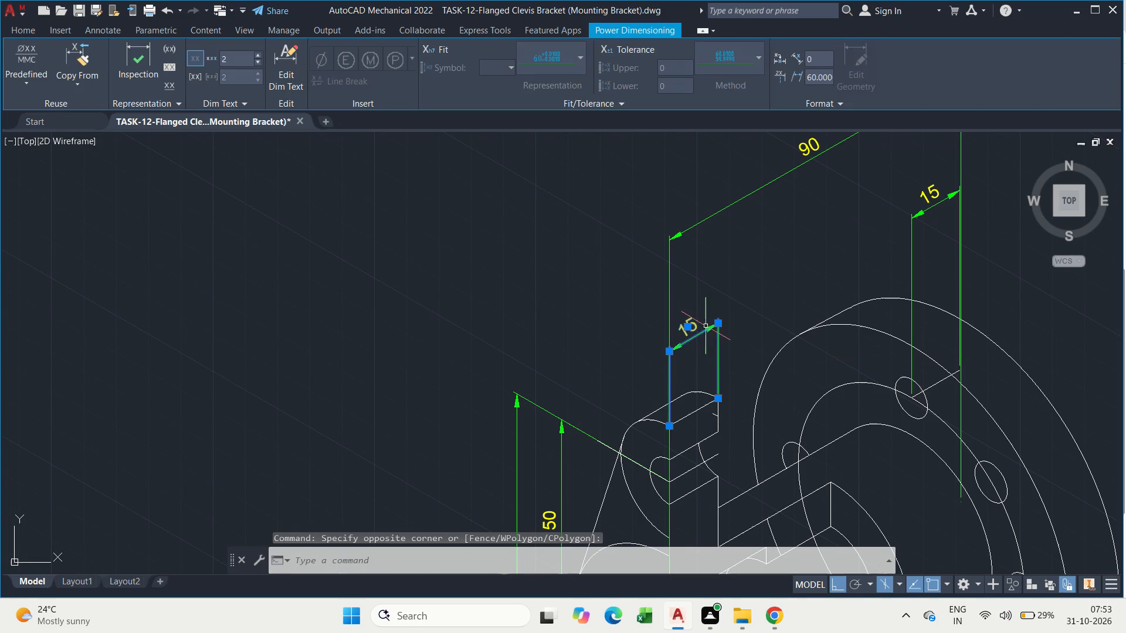
{"action": "left_click_drag", "start_coordinate": [688, 328], "coordinate": [694, 332]}
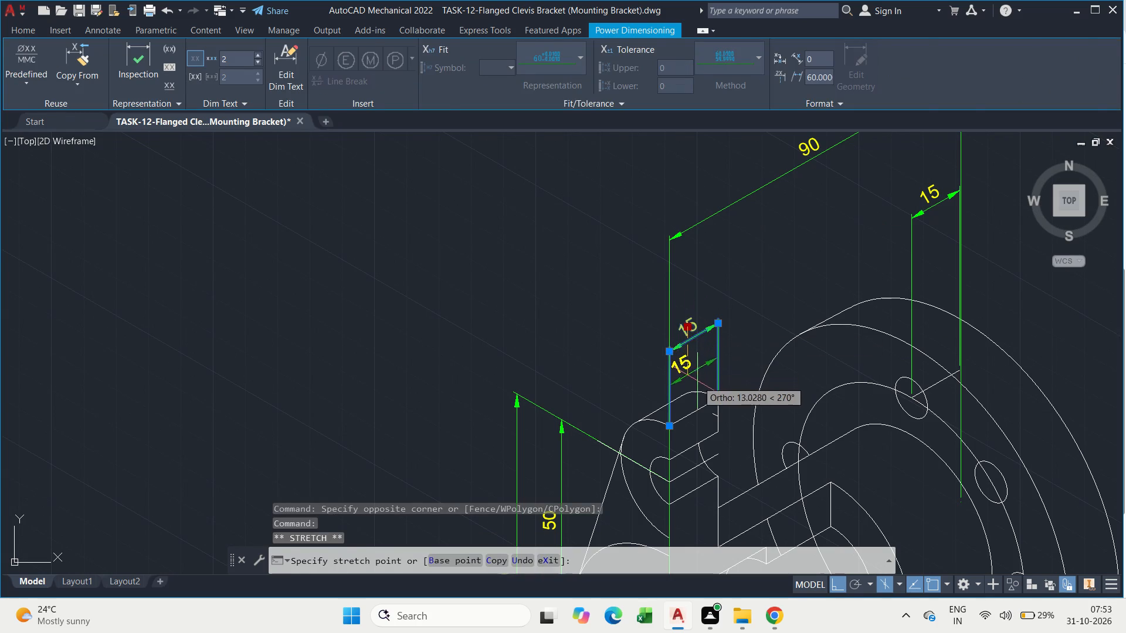
{"action": "left_click", "coordinate": [697, 381]}
{"action": "key", "text": "Escape"}
Lower the 15 flange thickness dimension closer to the rear flange, keeping its text between the extension lines.
{"action": "left_click", "coordinate": [944, 216]}
{"action": "left_click", "coordinate": [931, 202]}
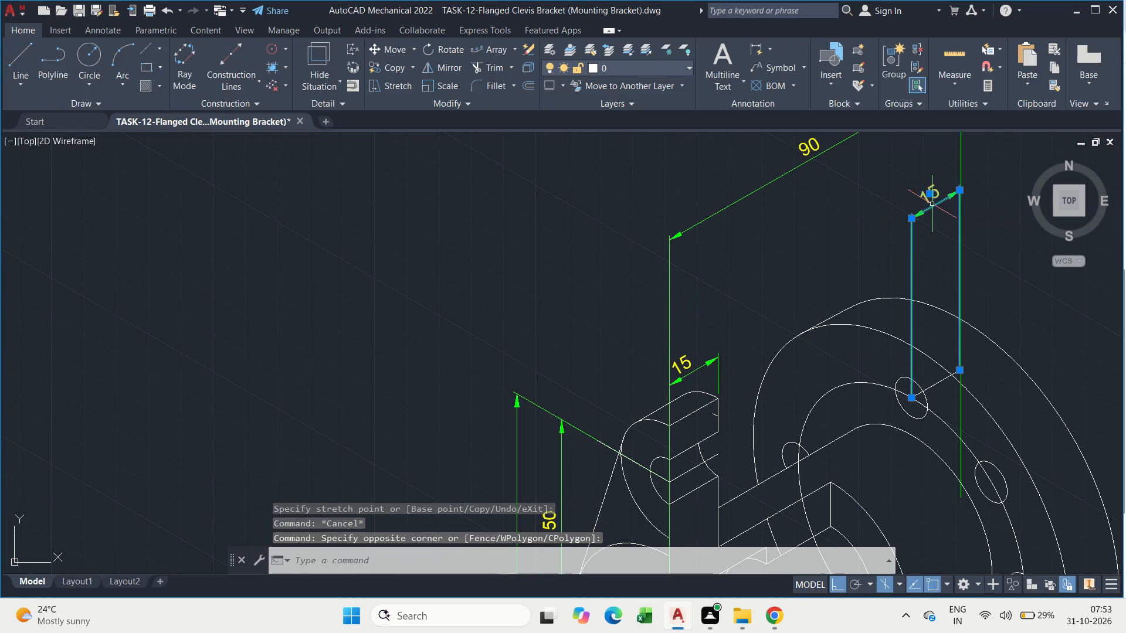
{"action": "left_click", "coordinate": [926, 195]}
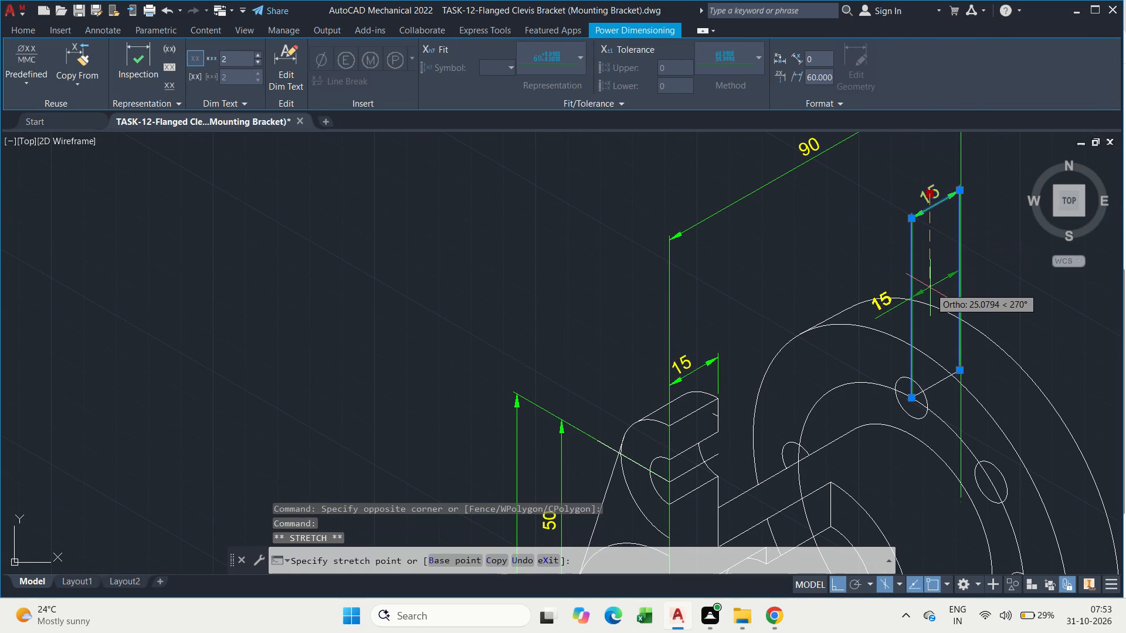
{"action": "left_click", "coordinate": [930, 288]}
{"action": "key", "text": "Escape"}
{"action": "left_click", "coordinate": [885, 292]}
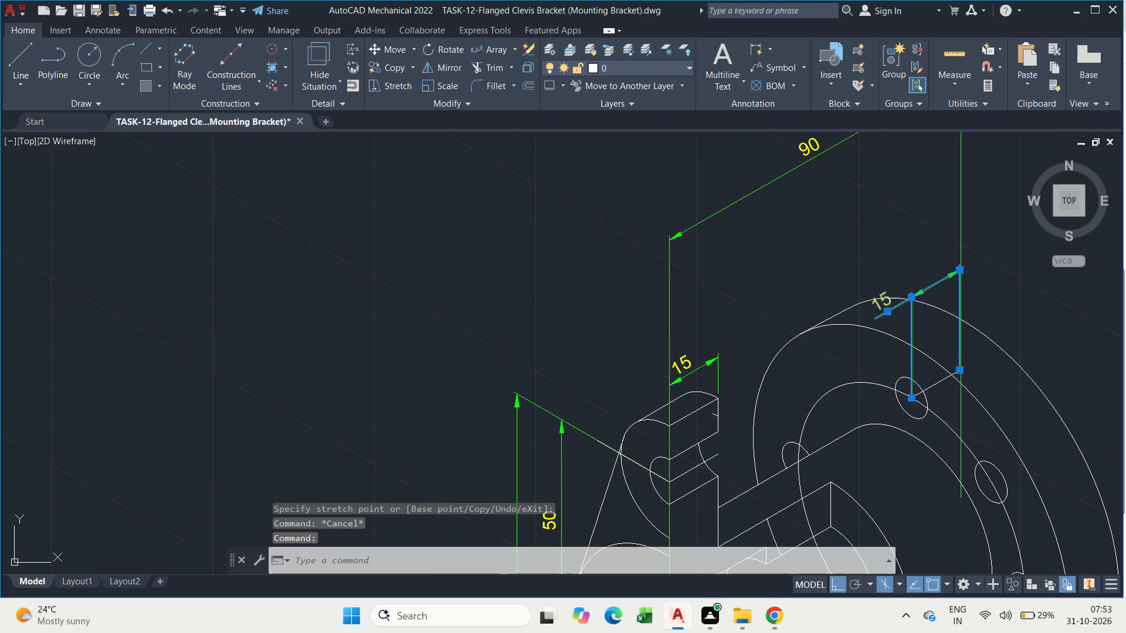
{"action": "left_click", "coordinate": [890, 309]}
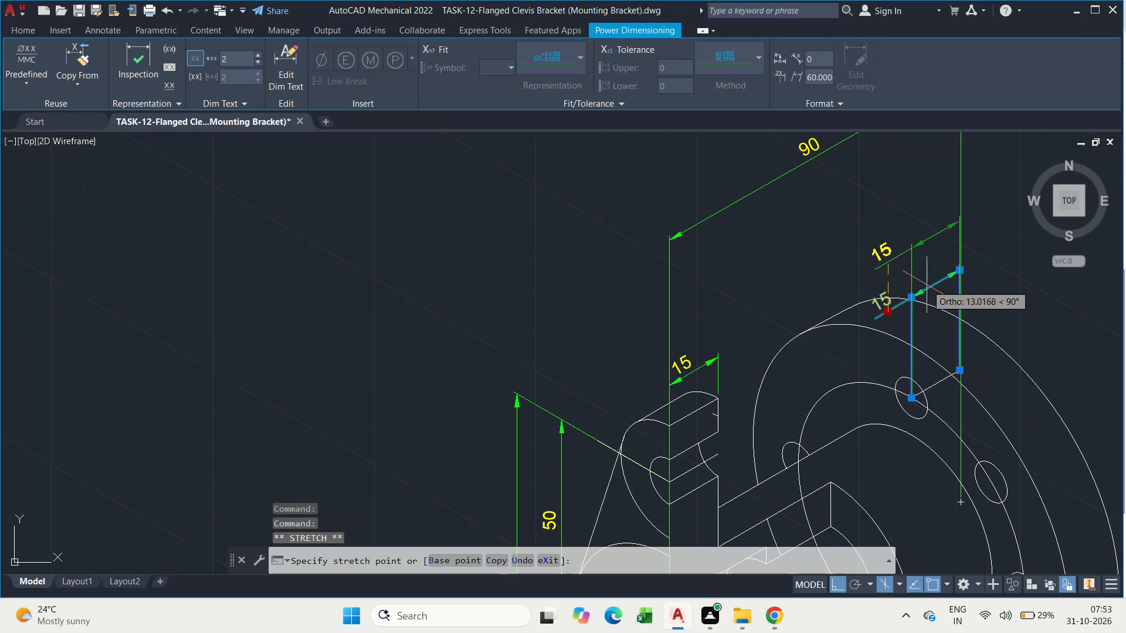
{"action": "left_click", "coordinate": [941, 287]}
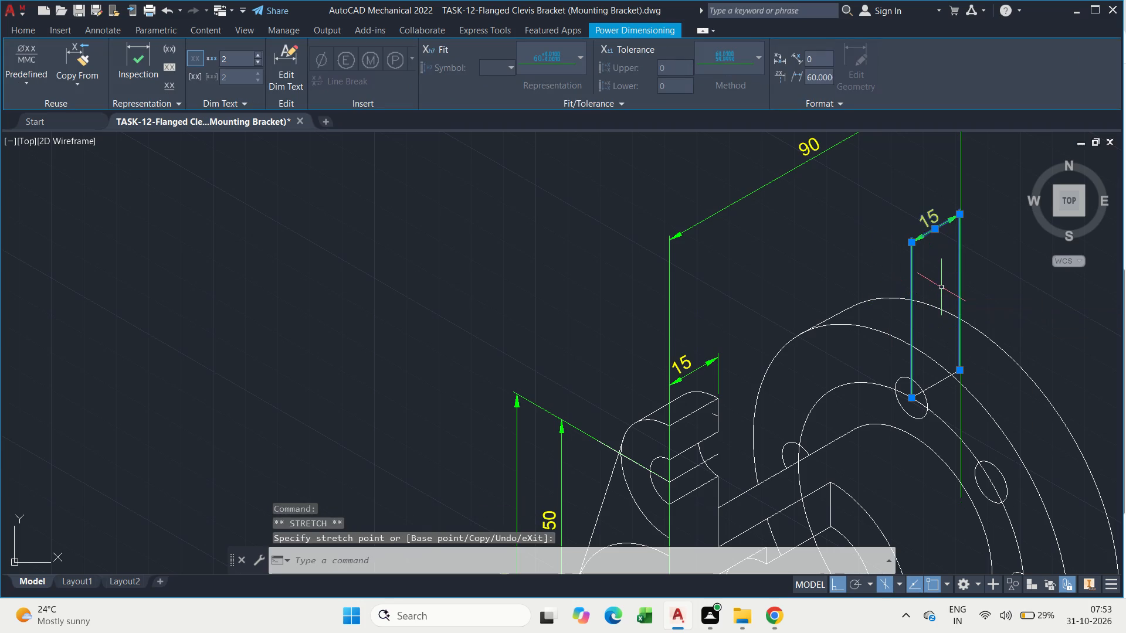
{"action": "left_click_drag", "start_coordinate": [935, 230], "coordinate": [935, 242]}
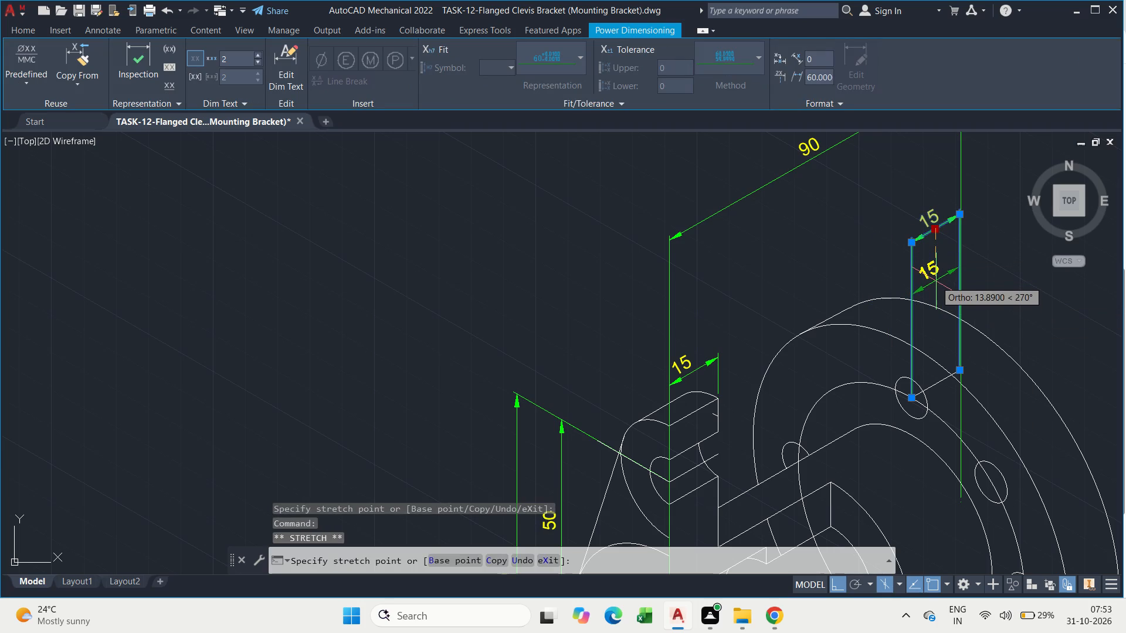
{"action": "left_click", "coordinate": [936, 281]}
{"action": "key", "text": "Escape"}
Lower the 90 overall length dimension so it sits closer to the bracket, above both 15 dimensions.
{"action": "scroll", "coordinate": [936, 281], "scroll_direction": "down", "scroll_amount": 1}
{"action": "left_click_drag", "start_coordinate": [843, 234], "coordinate": [836, 223]}
{"action": "left_click", "coordinate": [832, 211]}
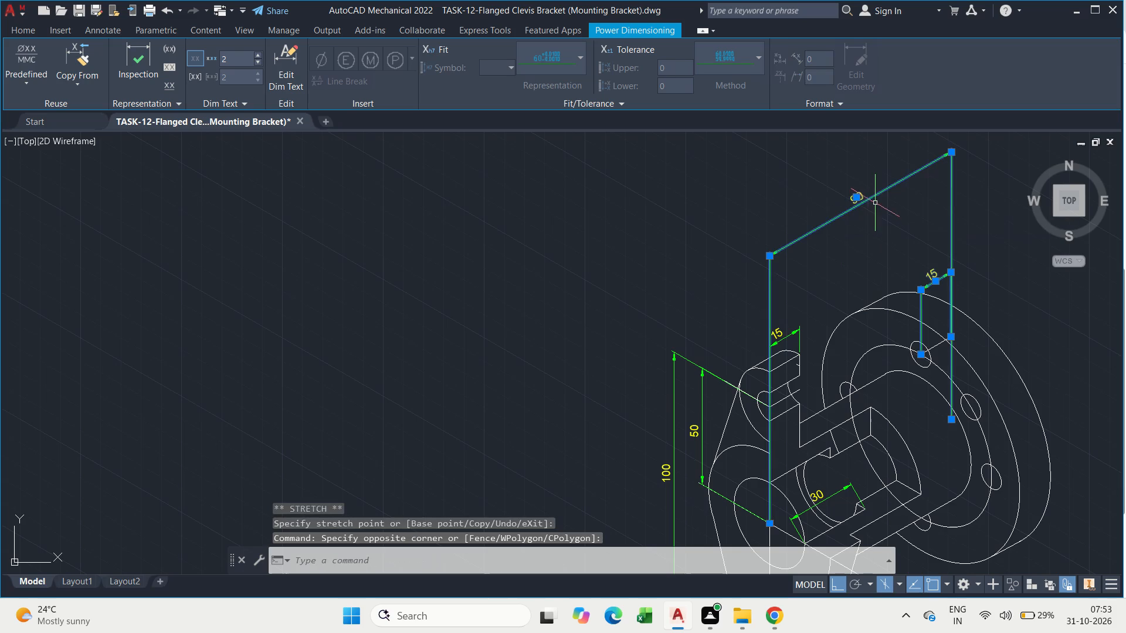
{"action": "left_click_drag", "start_coordinate": [856, 199], "coordinate": [861, 219]}
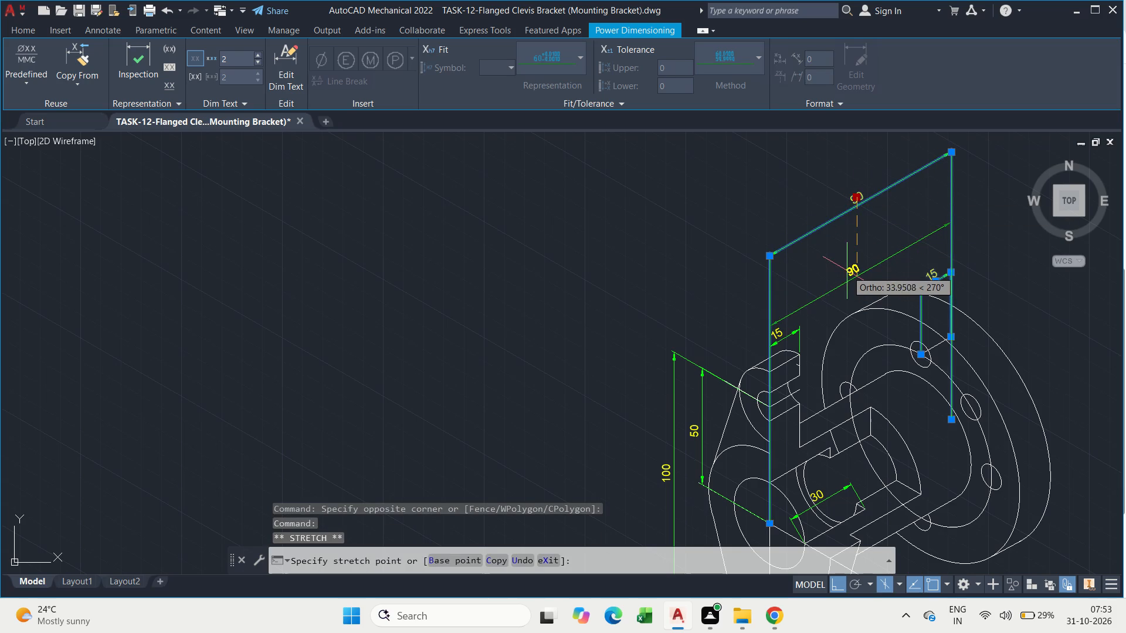
{"action": "left_click", "coordinate": [844, 266]}
{"action": "key", "text": "Escape"}
{"action": "scroll", "coordinate": [844, 266], "scroll_direction": "down", "scroll_amount": 1}
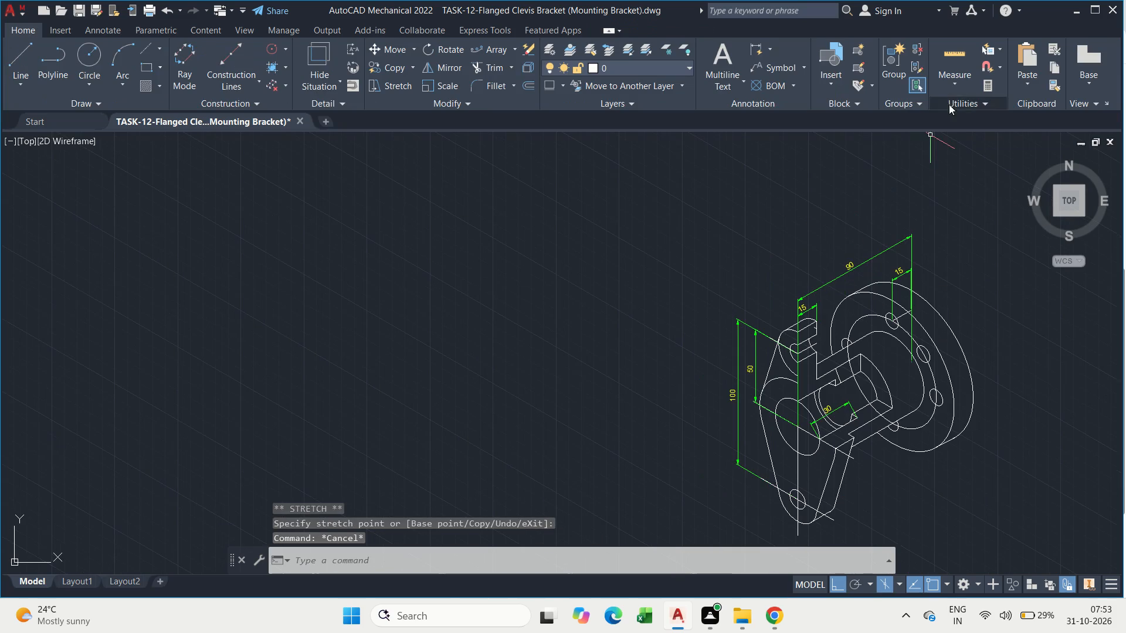
Oblique the 30 dimension so its extension lines run parallel to the short edge at the cut-out's end.
{"action": "scroll", "coordinate": [839, 439], "scroll_direction": "up", "scroll_amount": 3}
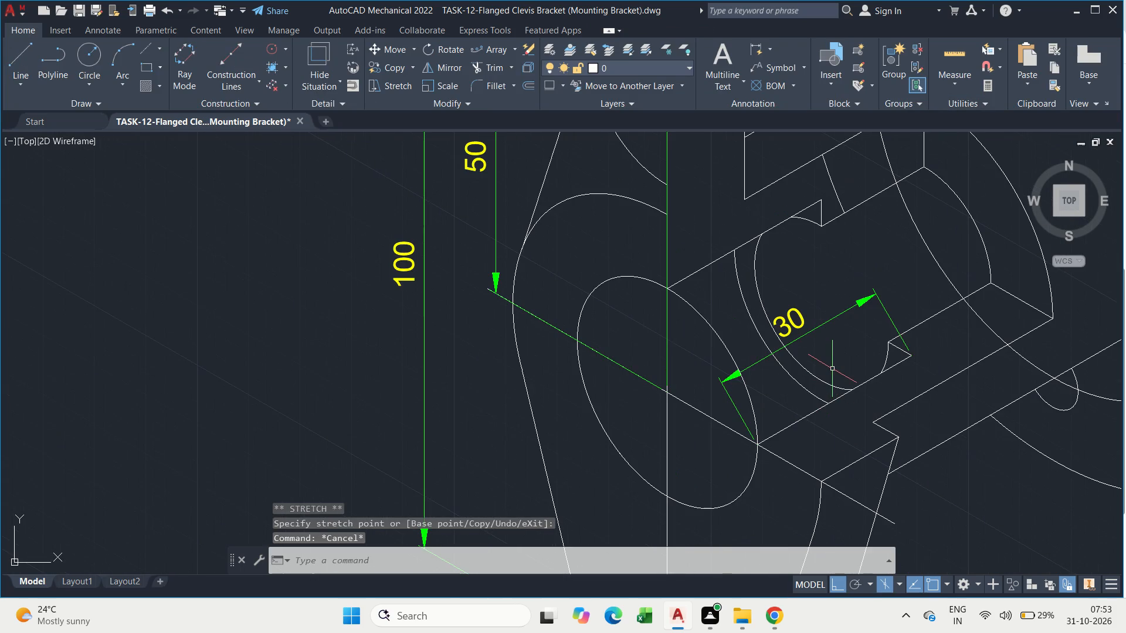
{"action": "key", "text": "d"}
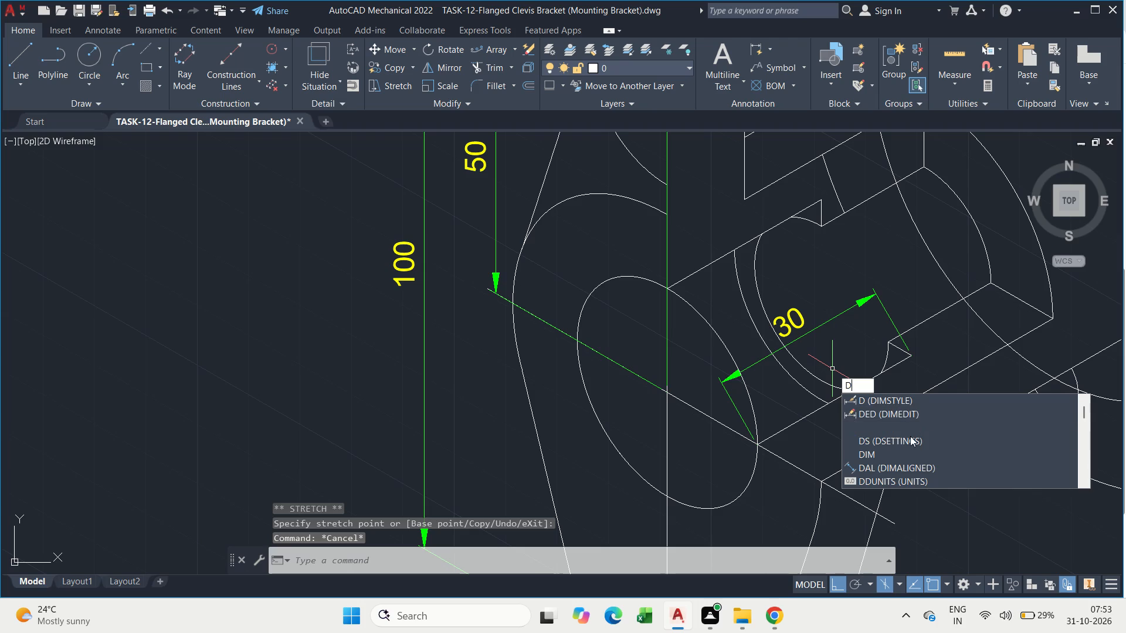
{"action": "left_click", "coordinate": [914, 411]}
{"action": "left_click_drag", "start_coordinate": [947, 492], "coordinate": [914, 411]}
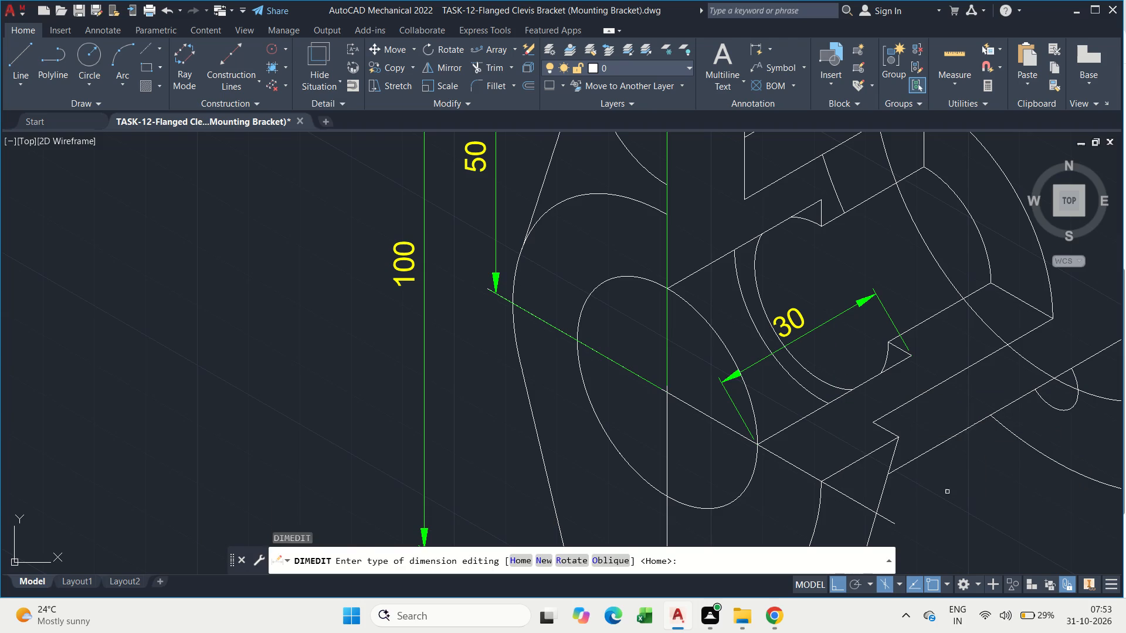
{"action": "left_click_drag", "start_coordinate": [914, 411], "coordinate": [911, 410]}
{"action": "left_click", "coordinate": [820, 325]}
{"action": "key", "text": "space"}
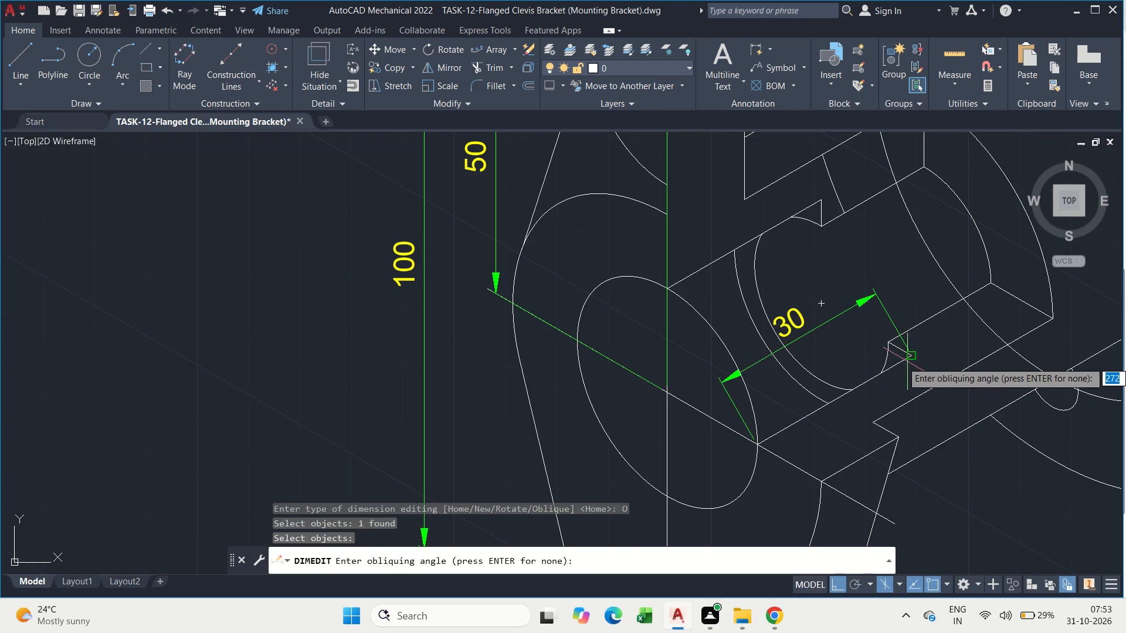
{"action": "left_click_drag", "start_coordinate": [908, 355], "coordinate": [899, 349]}
{"action": "left_click", "coordinate": [888, 342]}
{"action": "scroll", "coordinate": [842, 355], "scroll_direction": "down", "scroll_amount": 1}
{"action": "key", "text": "Escape"}
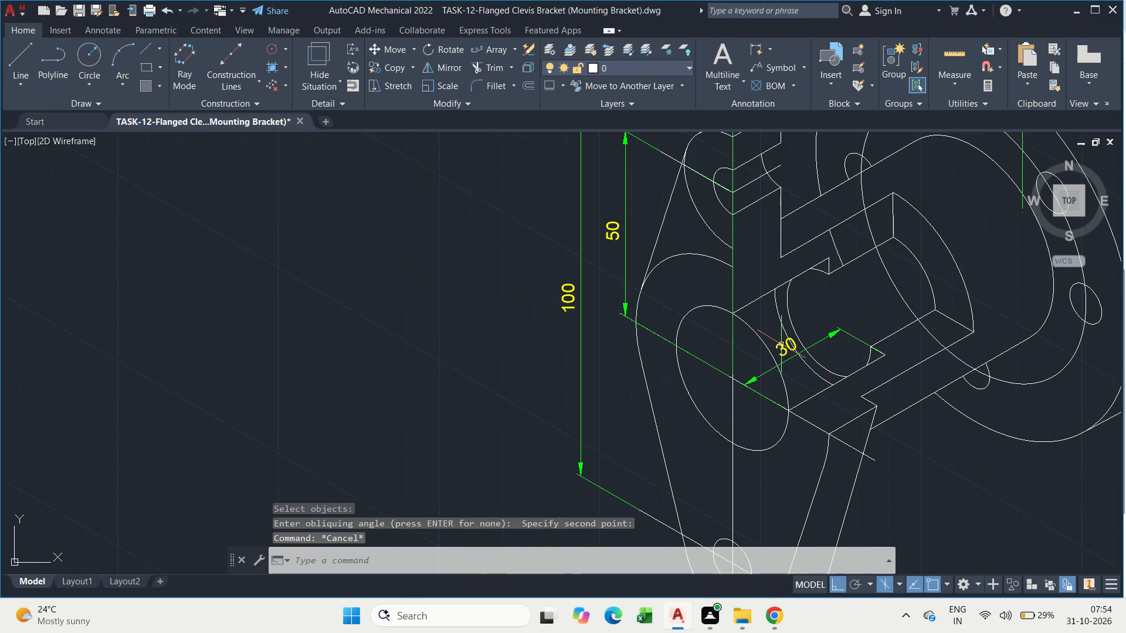
Move the obliqued 30 dimension closer to the cut-out's lower edge and save the drawing.
{"action": "left_click", "coordinate": [781, 344]}
{"action": "scroll", "coordinate": [794, 353], "scroll_direction": "up", "scroll_amount": 2}
{"action": "left_click", "coordinate": [779, 339]}
{"action": "key", "text": "Escape"}
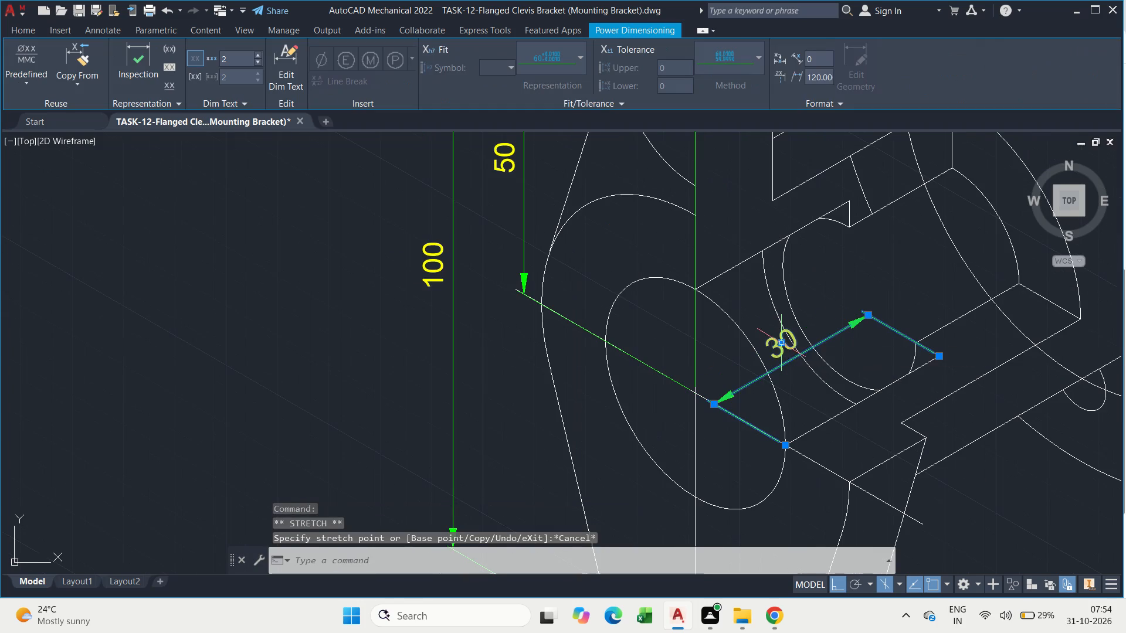
{"action": "key", "text": "Escape"}
{"action": "left_click", "coordinate": [778, 342]}
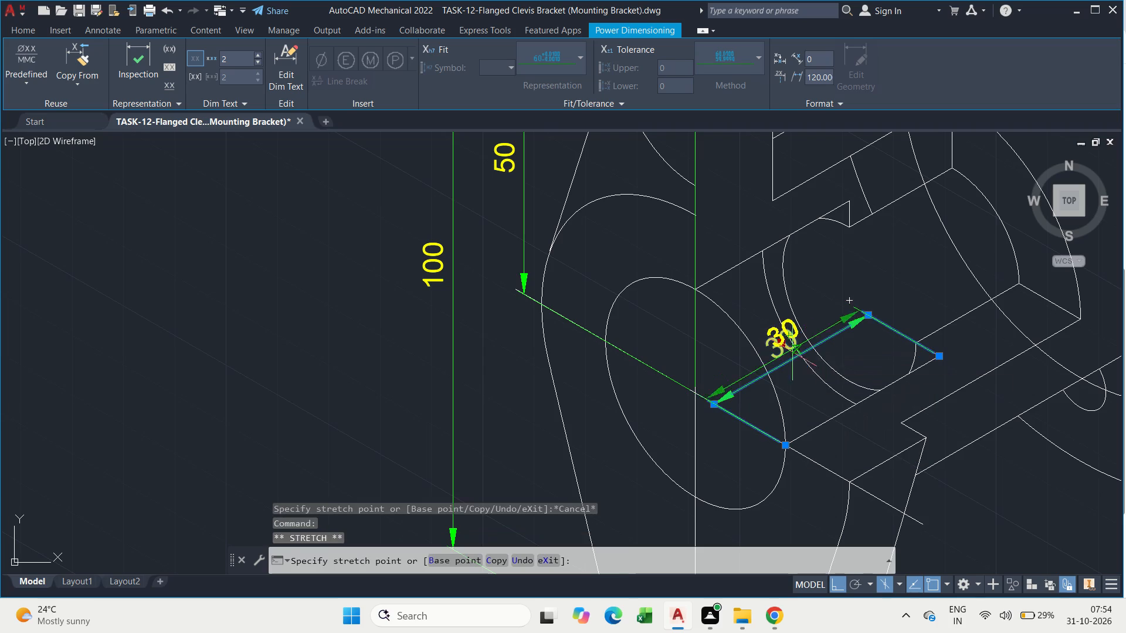
{"action": "left_click", "coordinate": [832, 380]}
{"action": "key", "text": "Escape"}
{"action": "scroll", "coordinate": [918, 380], "scroll_direction": "down", "scroll_amount": 1}
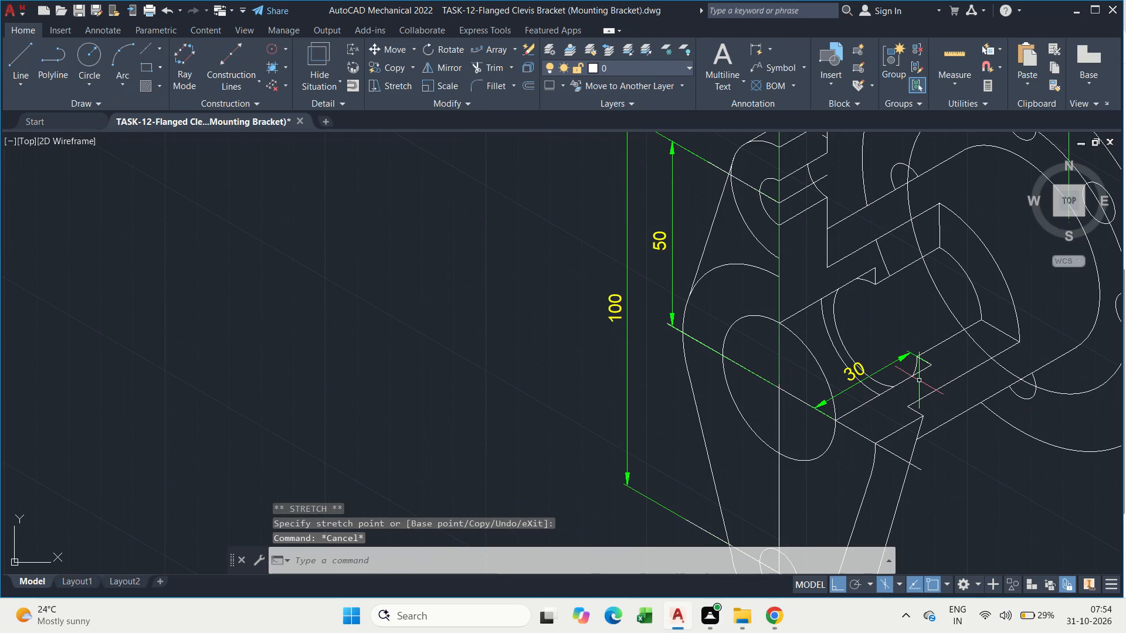
{"action": "key", "text": "ctrl+s"}
{"action": "key", "text": "ctrl+s"}
{"action": "key", "text": "Escape"}
Trim the part of the front bore ellipse that crosses the cut-away opening, and save the drawing.
{"action": "type", "text": "tr"}
{"action": "key", "text": "space"}
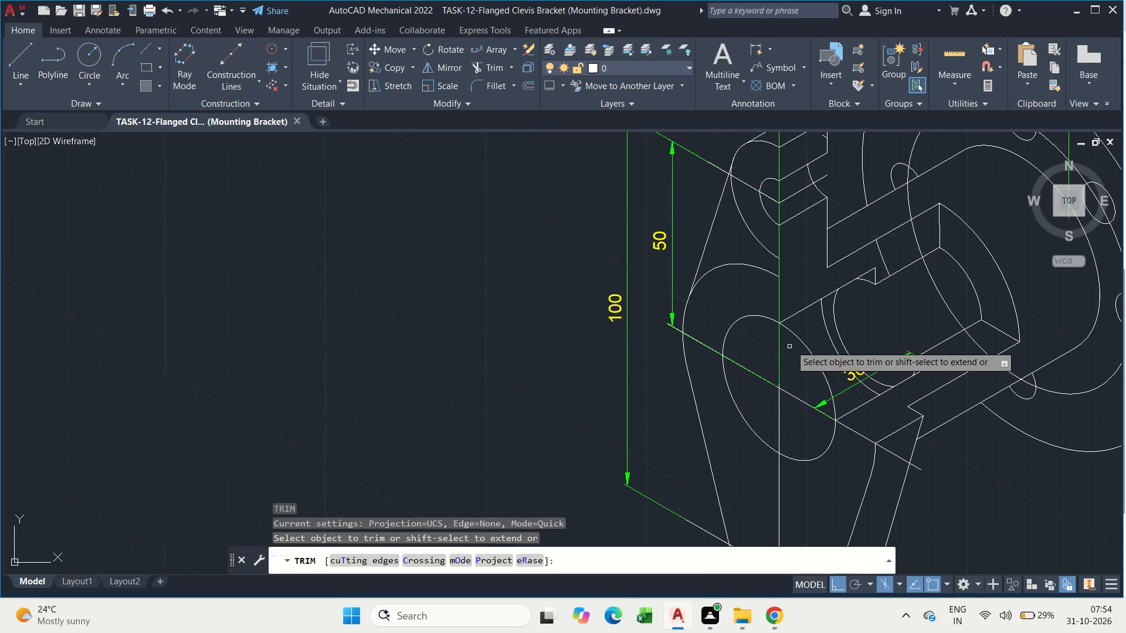
{"action": "left_click_drag", "start_coordinate": [820, 345], "coordinate": [814, 364]}
{"action": "key", "text": "Escape"}
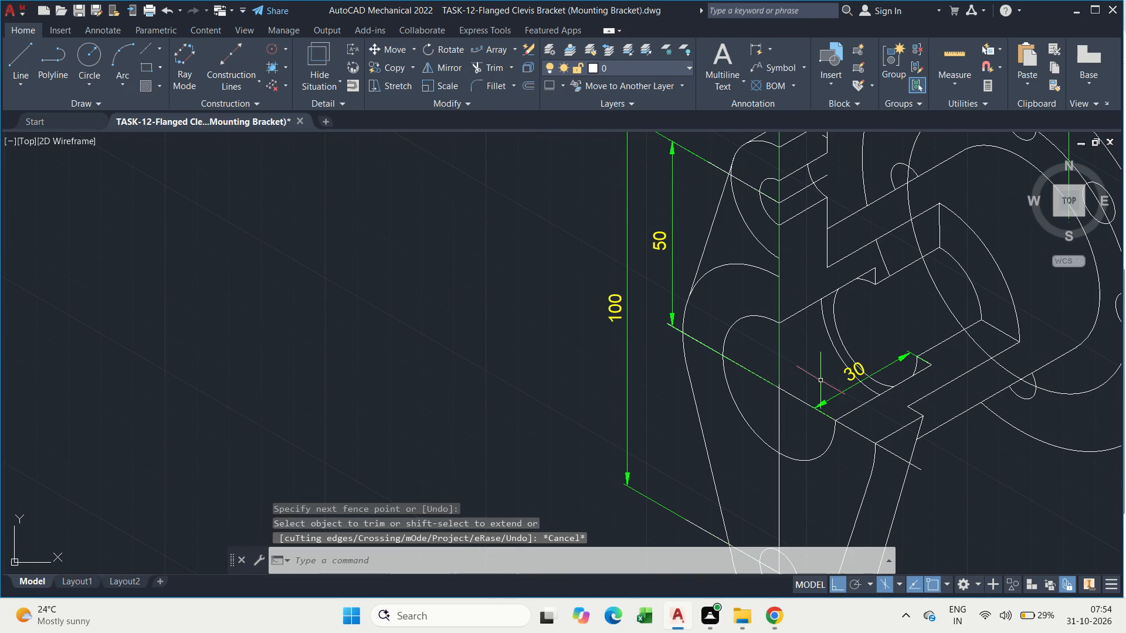
{"action": "key", "text": "ctrl+s"}
{"action": "key", "text": "ctrl+s"}
{"action": "key", "text": "Escape"}
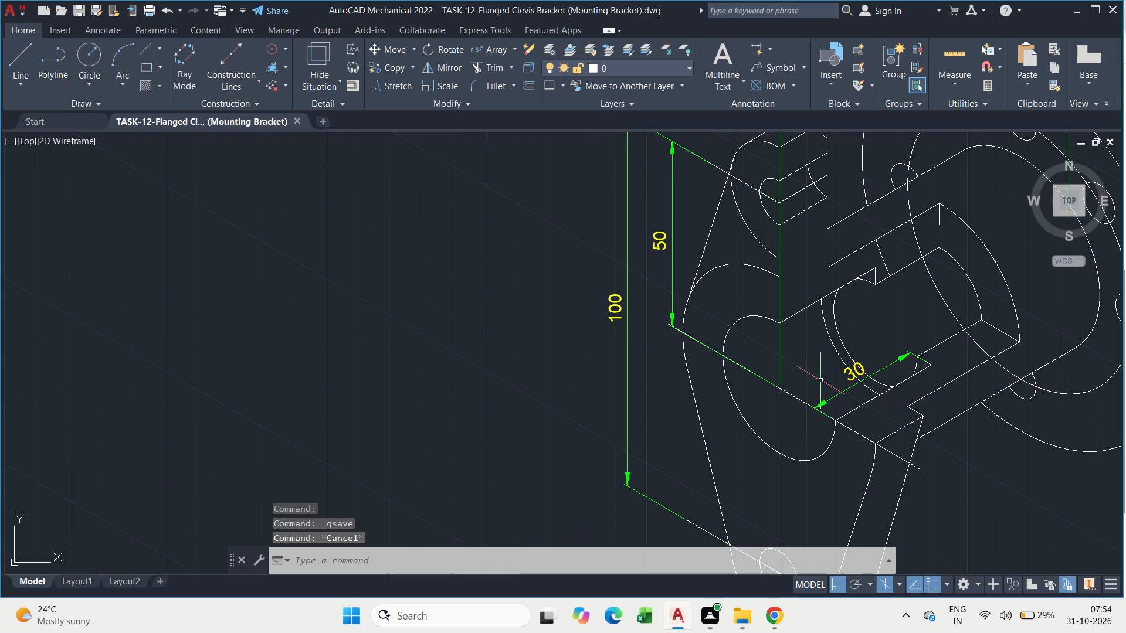
Draw a line along the bracket's axis from the front bore centre to the centre of the rear flange.
{"action": "key", "text": "semicolon"}
{"action": "key", "text": "Escape"}
{"action": "key", "text": "Escape"}
{"action": "type", "text": "l"}
{"action": "key", "text": "space"}
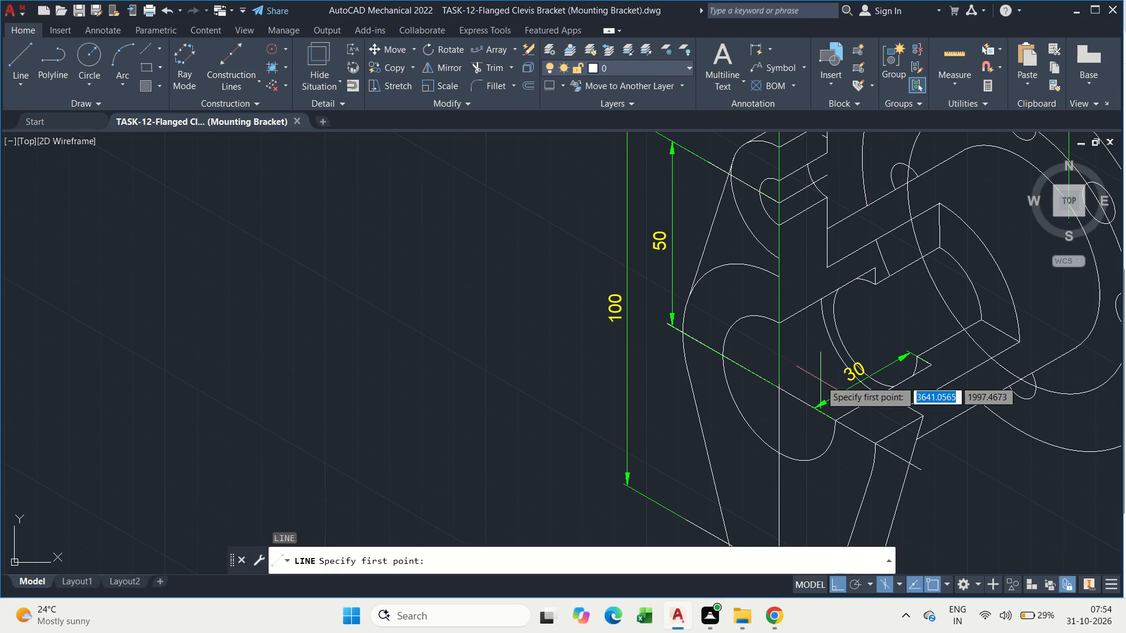
{"action": "left_click", "coordinate": [782, 386]}
{"action": "middle_click_drag", "start_coordinate": [900, 304], "coordinate": [647, 410]}
{"action": "scroll", "coordinate": [647, 410], "scroll_direction": "down", "scroll_amount": 1}
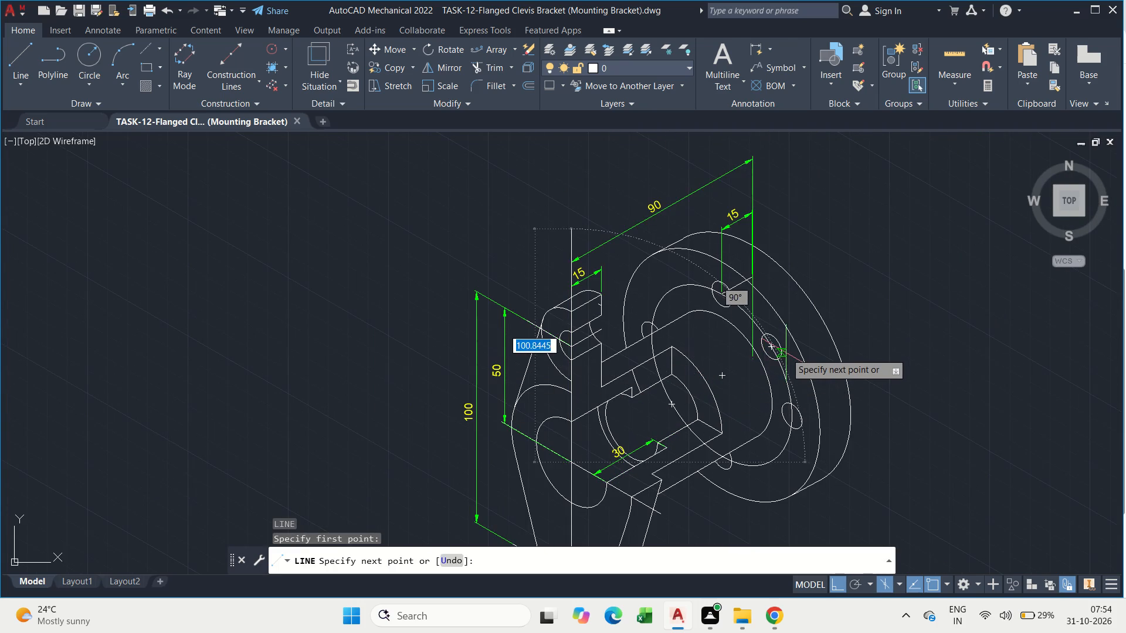
{"action": "left_click", "coordinate": [754, 359]}
{"action": "key", "text": "Escape"}
Give the new axis line the CENTER linetype with a linetype scale of 0.5.
{"action": "scroll", "coordinate": [689, 390], "scroll_direction": "up", "scroll_amount": 2}
{"action": "left_click_drag", "start_coordinate": [726, 404], "coordinate": [713, 399]}
{"action": "left_click", "coordinate": [708, 393]}
{"action": "right_click", "coordinate": [733, 376]}
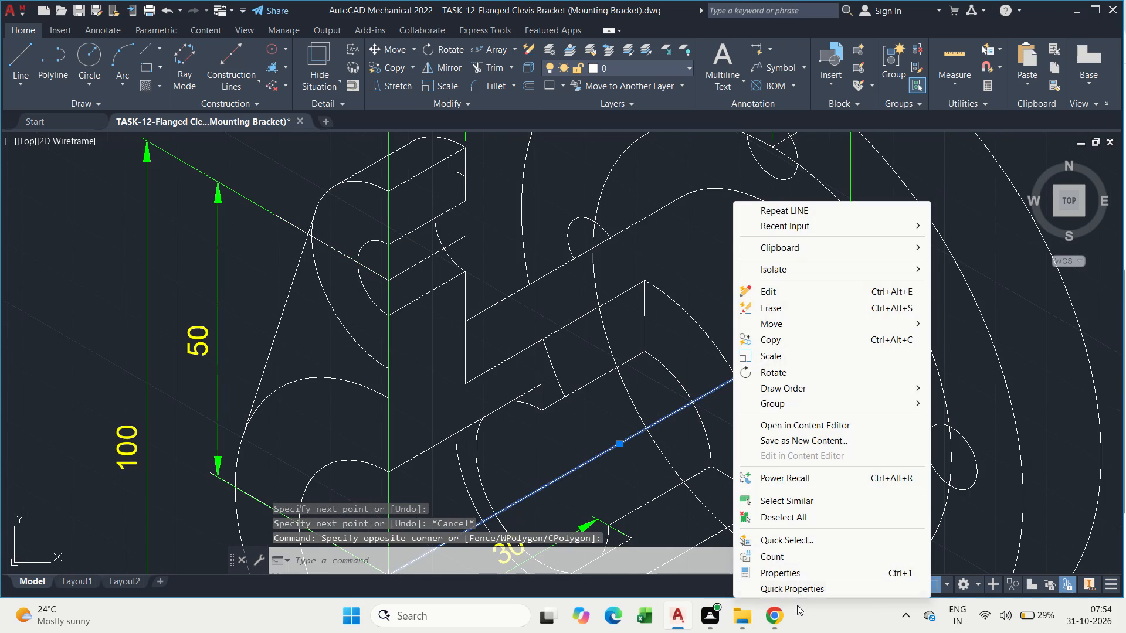
{"action": "left_click", "coordinate": [799, 578]}
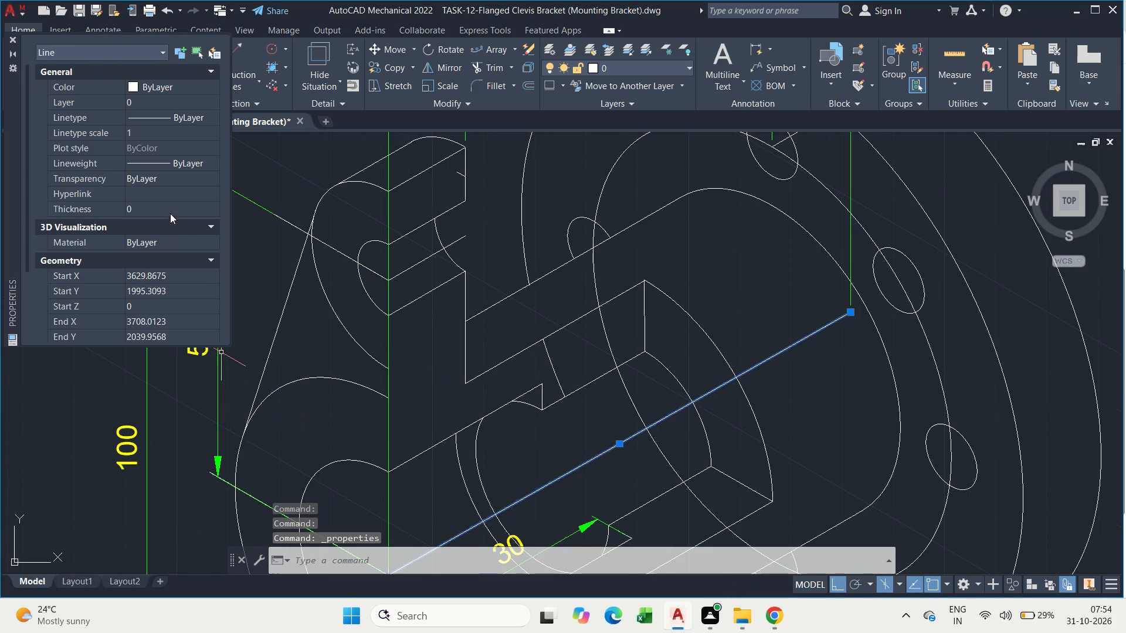
{"action": "double_click", "coordinate": [203, 115]}
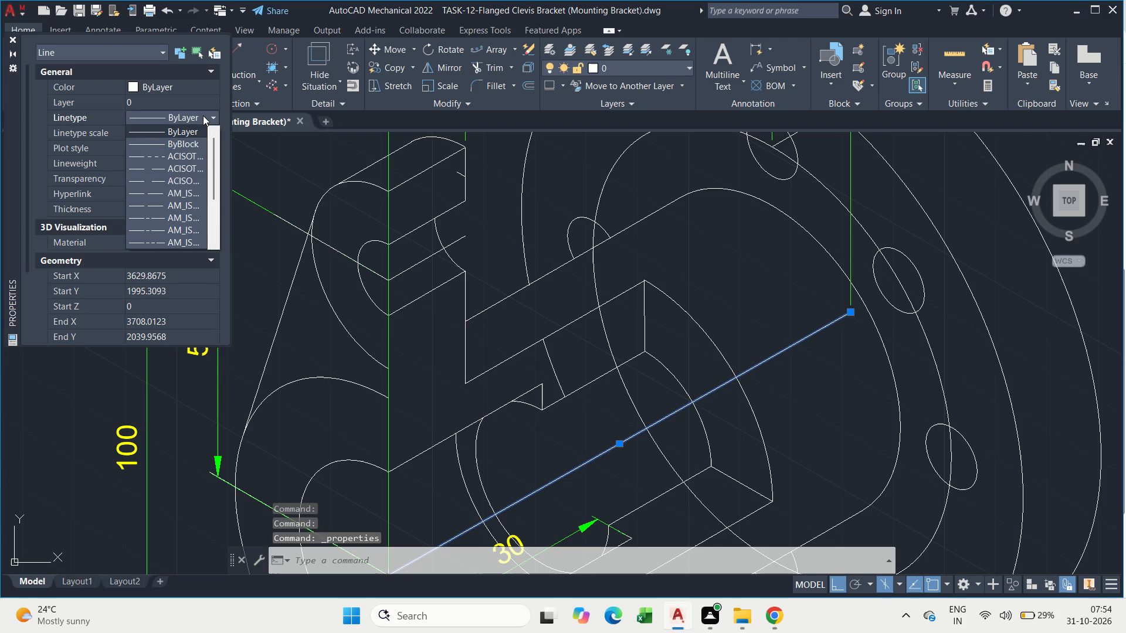
{"action": "scroll", "coordinate": [179, 155], "scroll_direction": "down", "scroll_amount": 4}
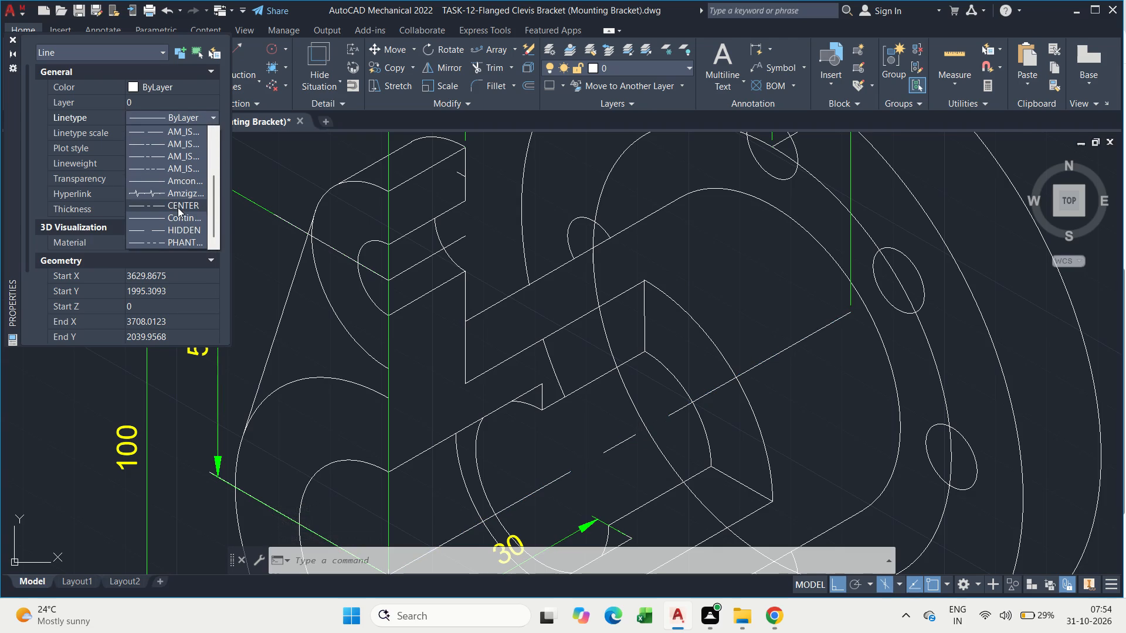
{"action": "left_click", "coordinate": [178, 207]}
{"action": "left_click", "coordinate": [178, 133]}
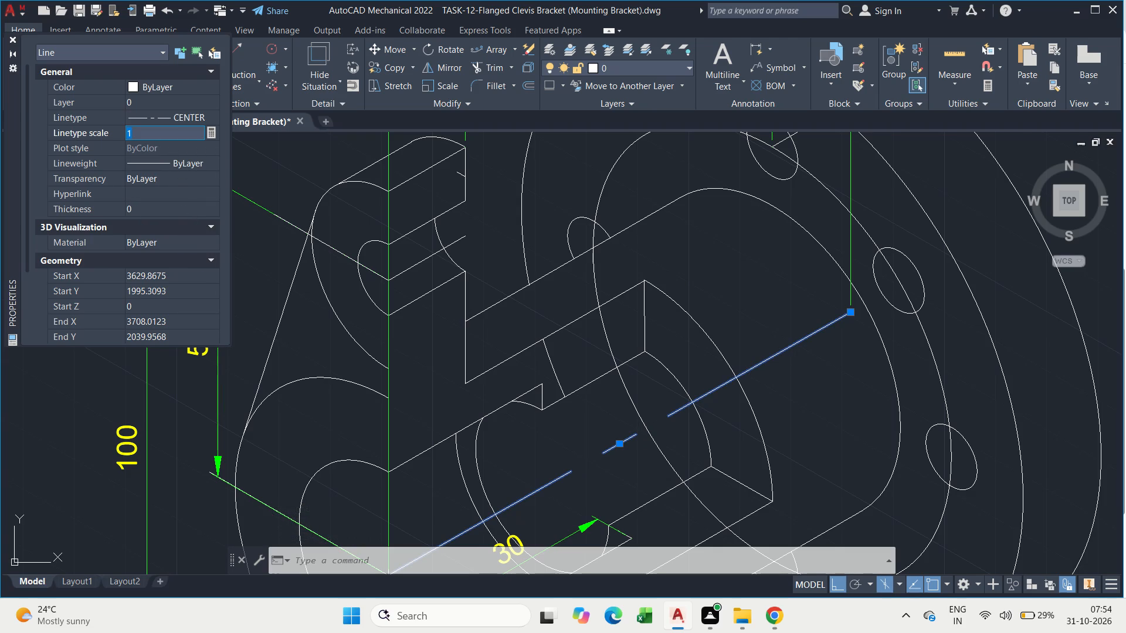
{"action": "type", "text": "0.5"}
{"action": "key", "text": "Return"}
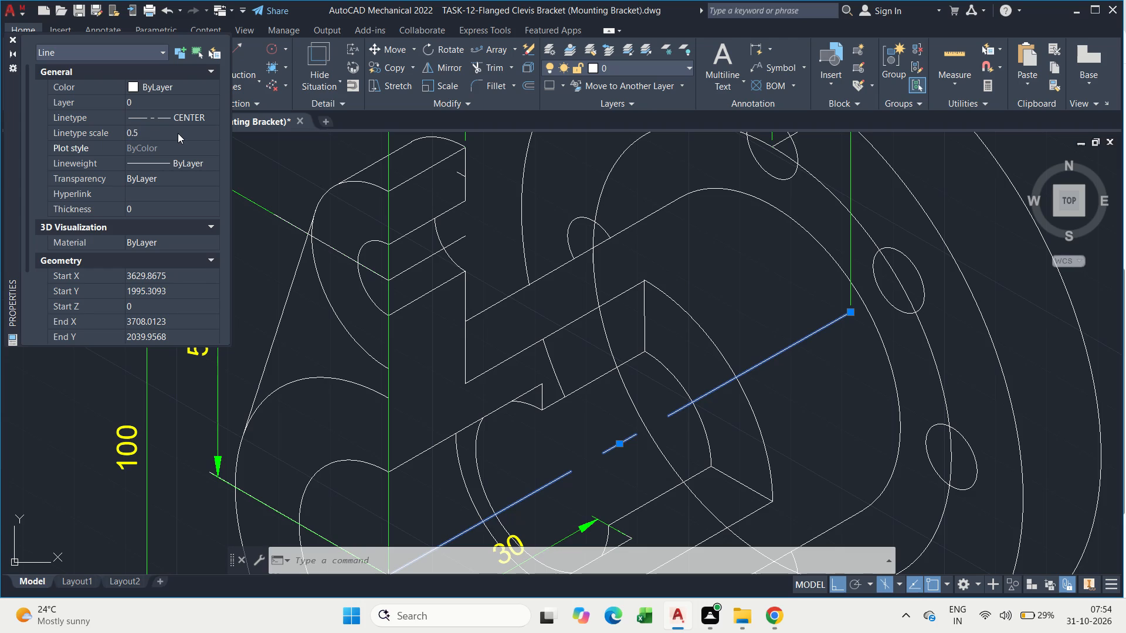
Set the axis line's linetype scale to 0.2 and close its properties.
{"action": "left_click", "coordinate": [178, 133]}
{"action": "type", "text": "0.2"}
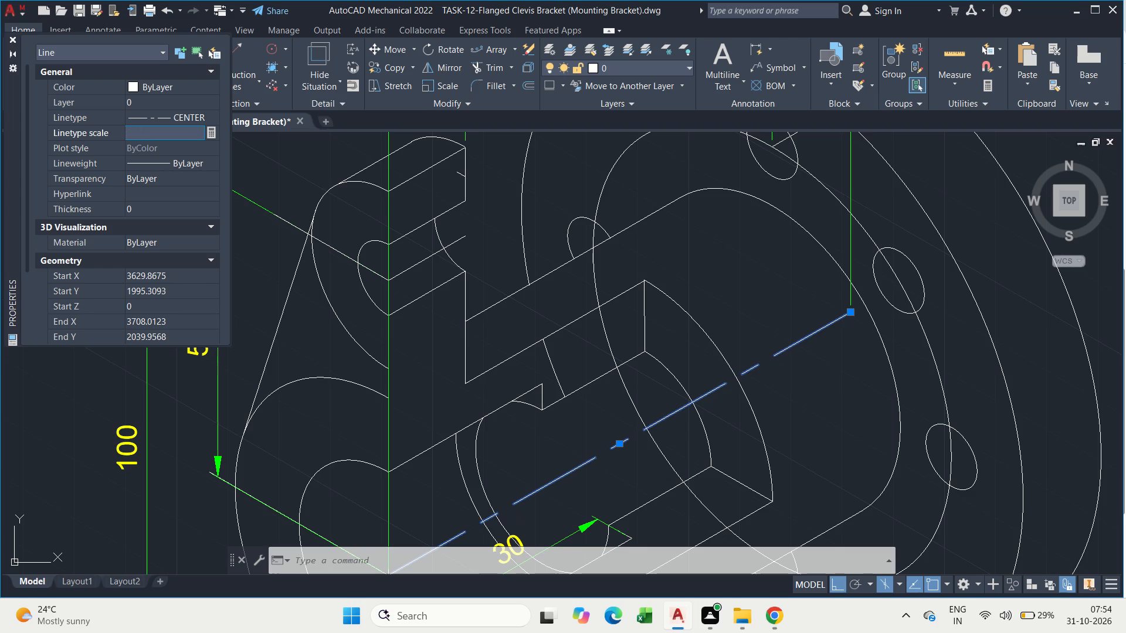
{"action": "key", "text": "Return"}
{"action": "key", "text": "Escape"}
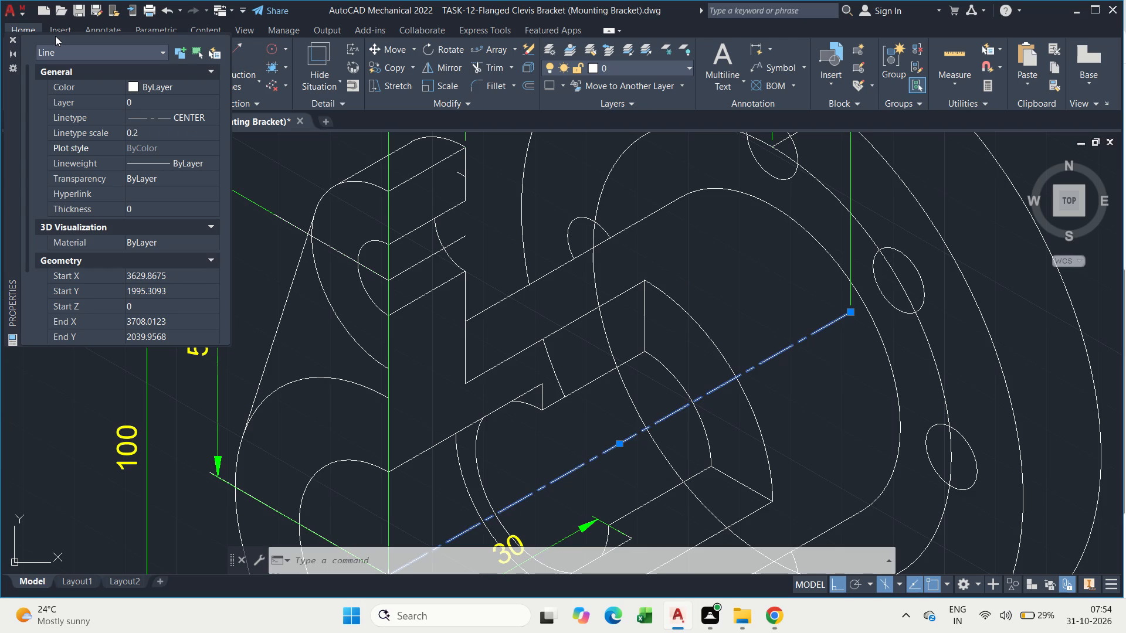
{"action": "left_click", "coordinate": [15, 40]}
{"action": "key", "text": "Escape"}
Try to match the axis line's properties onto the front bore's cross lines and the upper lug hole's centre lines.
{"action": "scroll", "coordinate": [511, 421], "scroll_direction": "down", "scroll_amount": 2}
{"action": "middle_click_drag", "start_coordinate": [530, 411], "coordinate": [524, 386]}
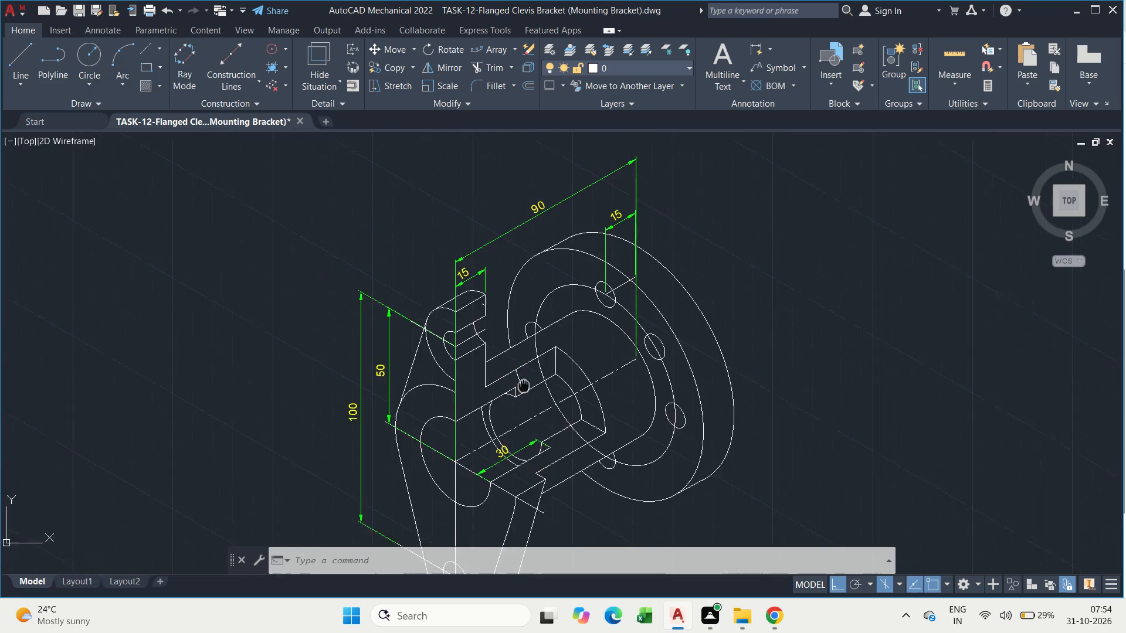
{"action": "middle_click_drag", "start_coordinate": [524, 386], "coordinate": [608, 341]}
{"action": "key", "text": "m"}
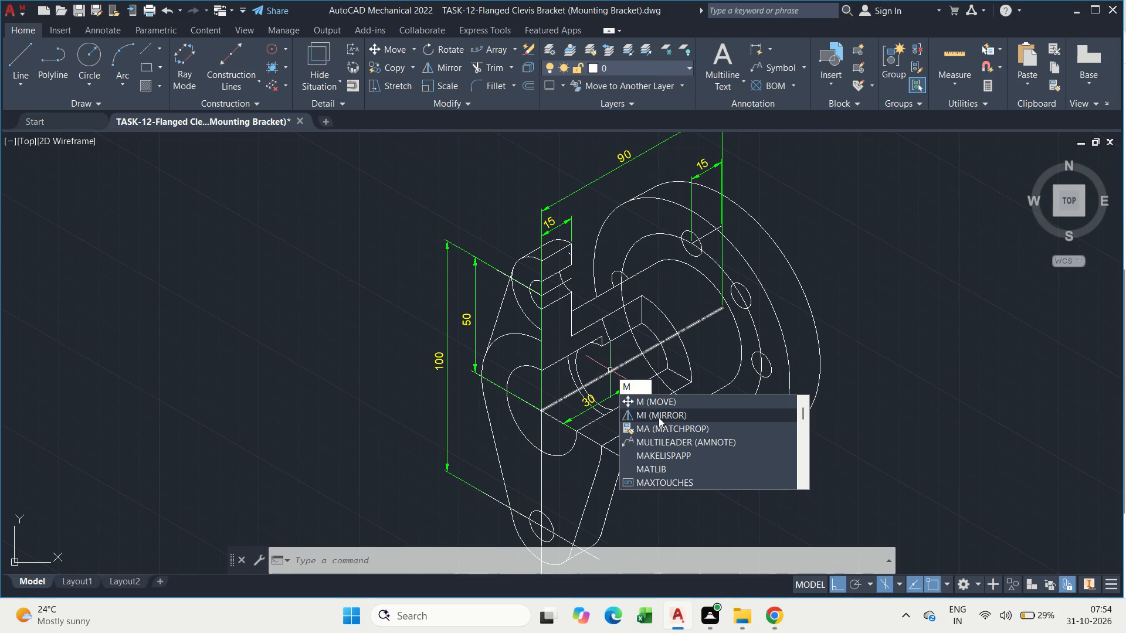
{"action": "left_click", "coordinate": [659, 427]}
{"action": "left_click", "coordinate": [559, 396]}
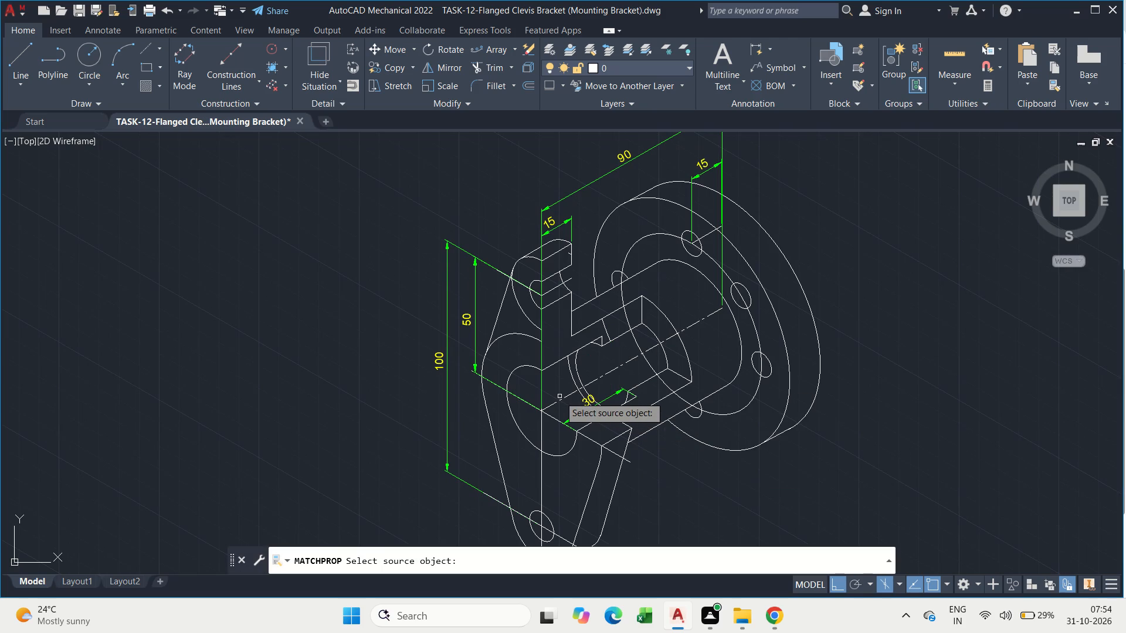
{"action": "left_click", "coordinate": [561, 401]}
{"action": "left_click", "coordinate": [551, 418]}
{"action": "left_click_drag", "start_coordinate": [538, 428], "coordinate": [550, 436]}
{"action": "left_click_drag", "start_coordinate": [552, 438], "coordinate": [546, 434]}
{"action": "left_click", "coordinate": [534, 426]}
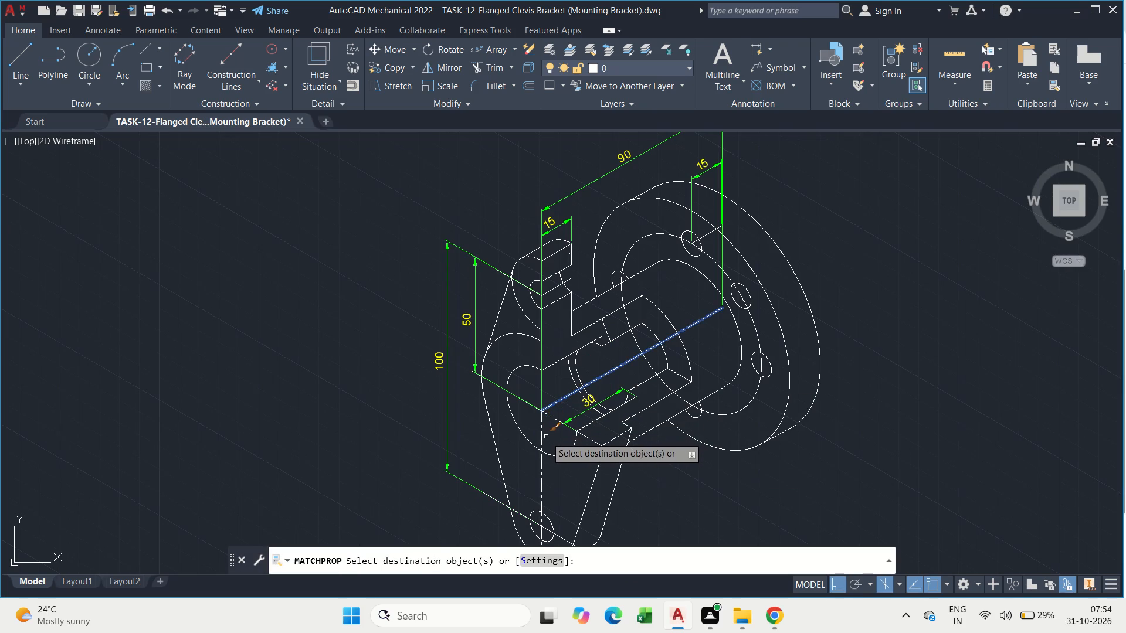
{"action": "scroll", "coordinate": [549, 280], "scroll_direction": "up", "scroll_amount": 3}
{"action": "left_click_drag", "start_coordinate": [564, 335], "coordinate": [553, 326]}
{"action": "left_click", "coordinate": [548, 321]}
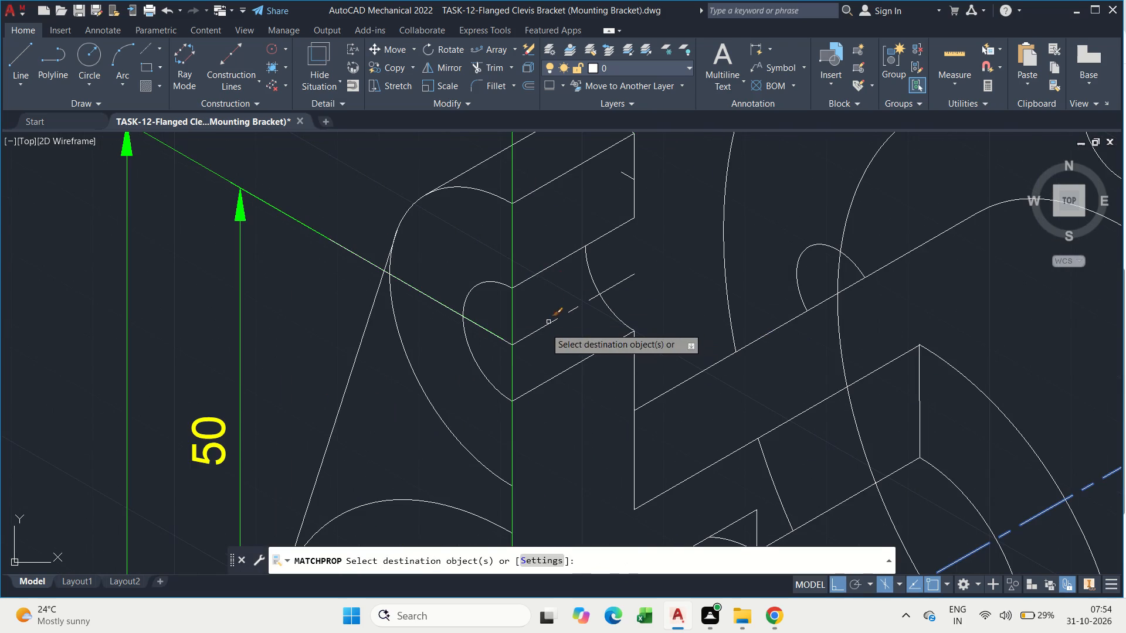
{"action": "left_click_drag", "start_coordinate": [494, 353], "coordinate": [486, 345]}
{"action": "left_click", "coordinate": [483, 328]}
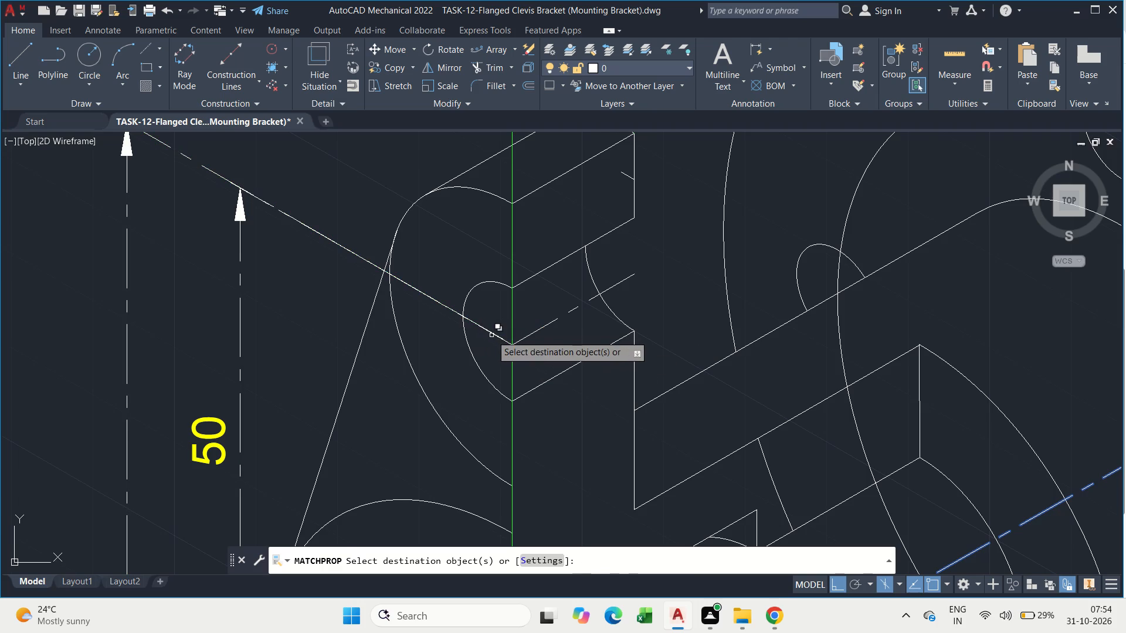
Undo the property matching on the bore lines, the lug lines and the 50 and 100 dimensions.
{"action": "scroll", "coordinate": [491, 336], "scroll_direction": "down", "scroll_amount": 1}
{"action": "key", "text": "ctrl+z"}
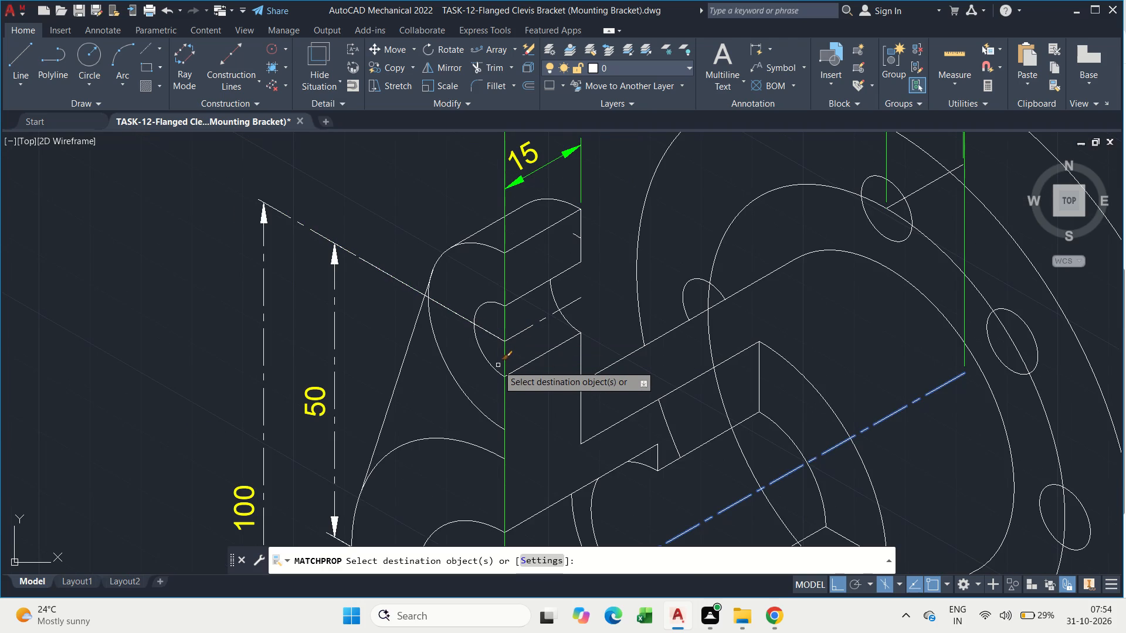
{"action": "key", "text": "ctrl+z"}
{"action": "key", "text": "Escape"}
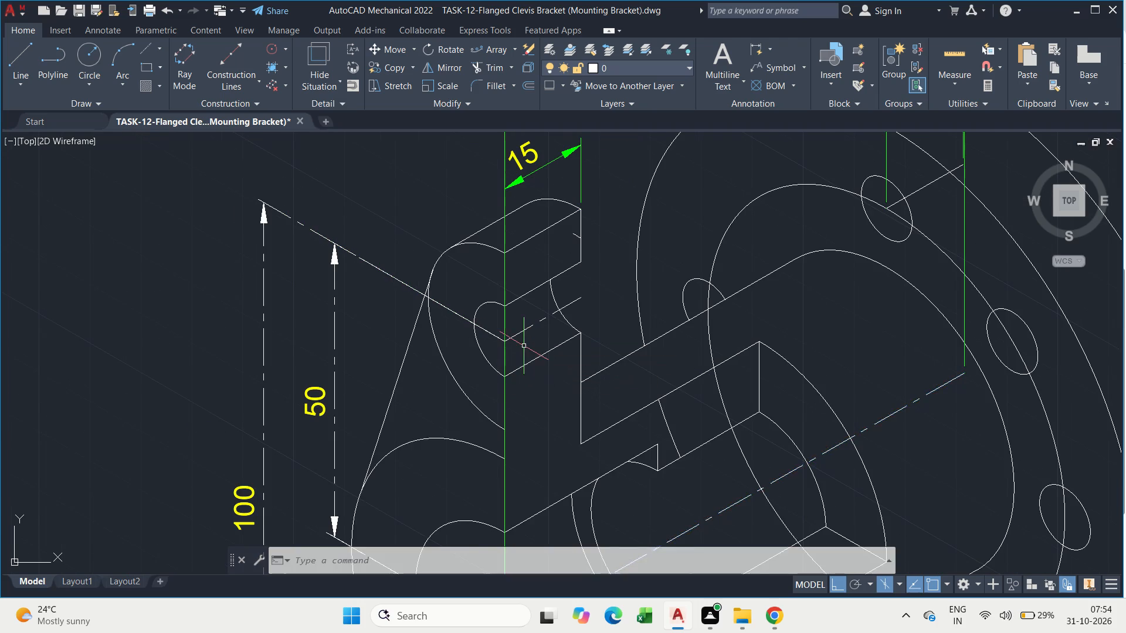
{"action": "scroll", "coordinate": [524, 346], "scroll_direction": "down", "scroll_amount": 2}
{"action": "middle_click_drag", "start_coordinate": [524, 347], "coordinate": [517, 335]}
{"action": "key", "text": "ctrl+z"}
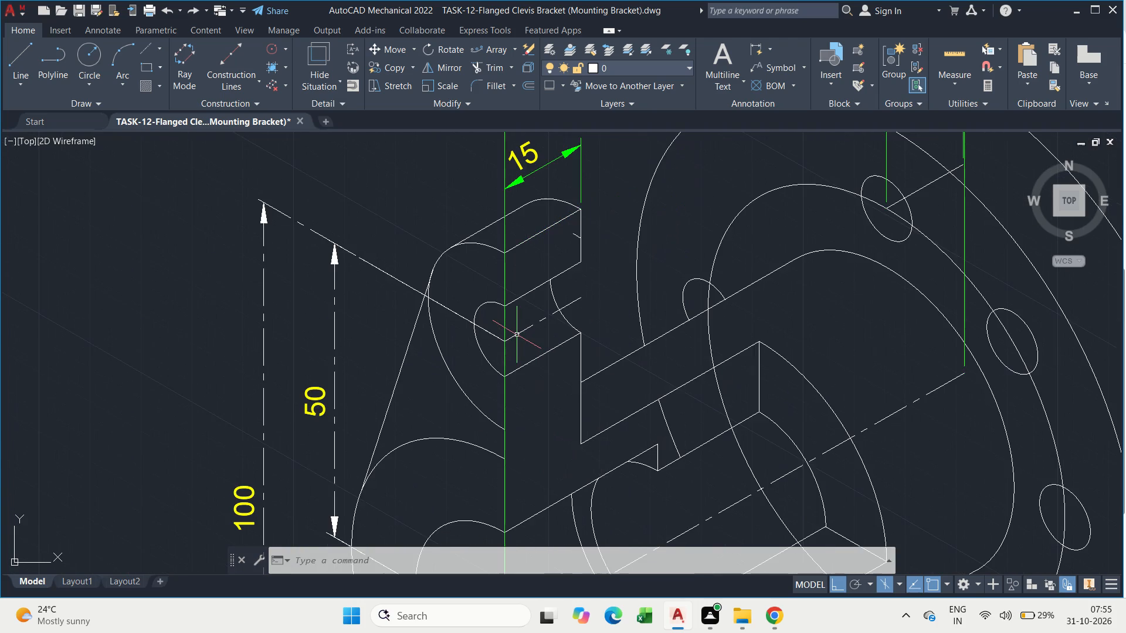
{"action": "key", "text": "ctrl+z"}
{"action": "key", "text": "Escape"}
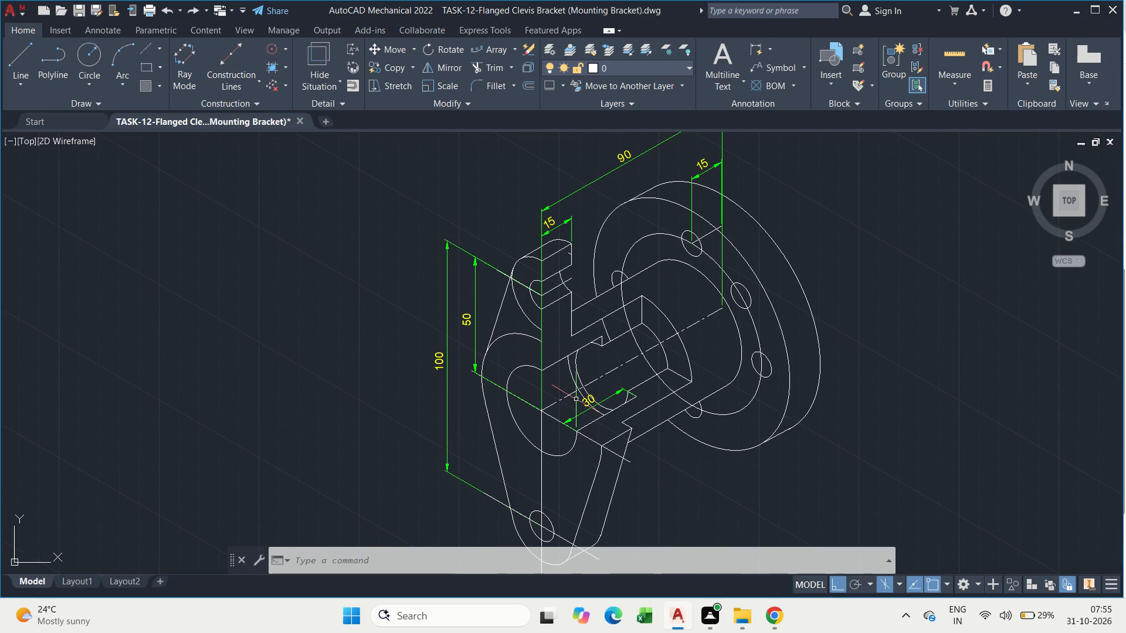
Match the axis line's properties onto the vertical line below the front bore centre and the slanted lines through the bore and lower hole.
{"action": "key", "text": "m"}
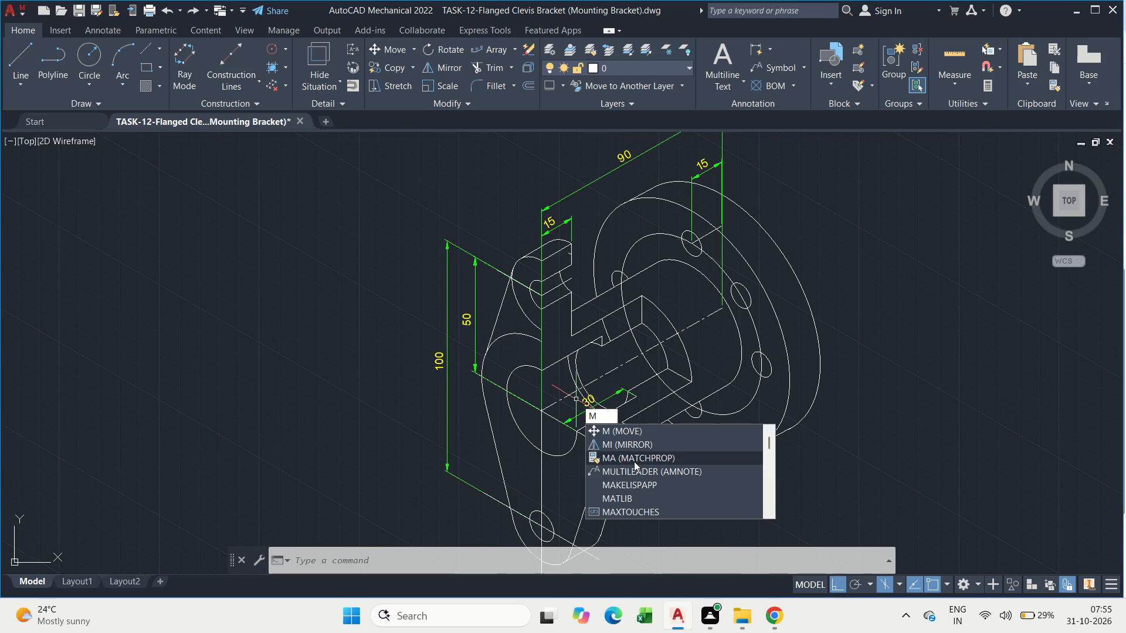
{"action": "left_click", "coordinate": [634, 459]}
{"action": "scroll", "coordinate": [563, 411], "scroll_direction": "up", "scroll_amount": 1}
{"action": "left_click", "coordinate": [555, 395]}
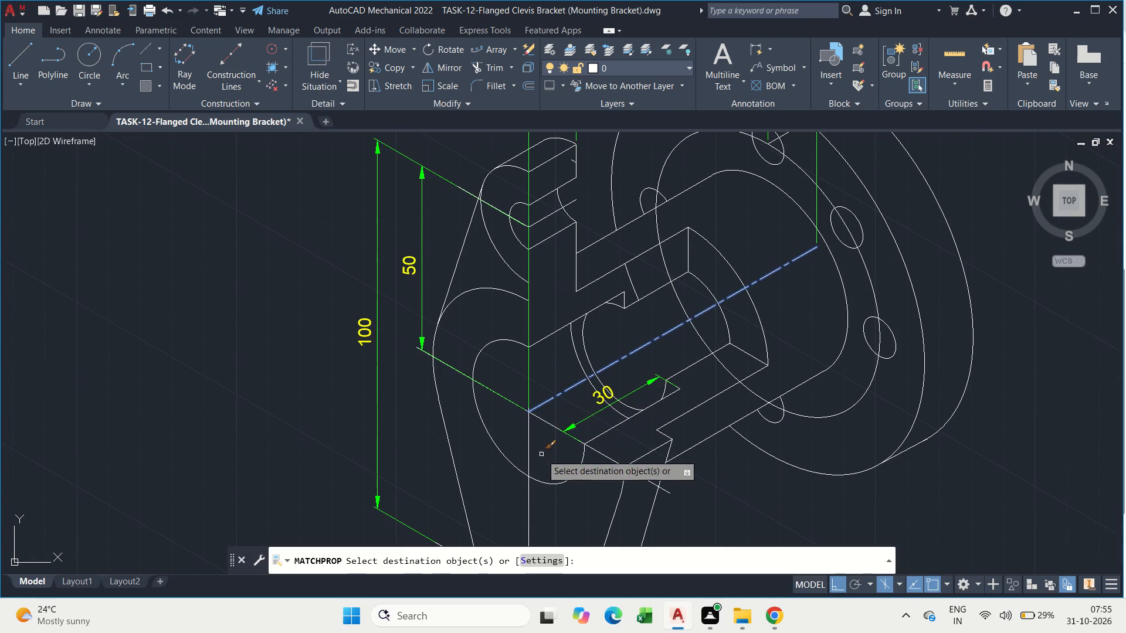
{"action": "left_click", "coordinate": [540, 458]}
{"action": "left_click", "coordinate": [531, 450]}
{"action": "left_click", "coordinate": [526, 446]}
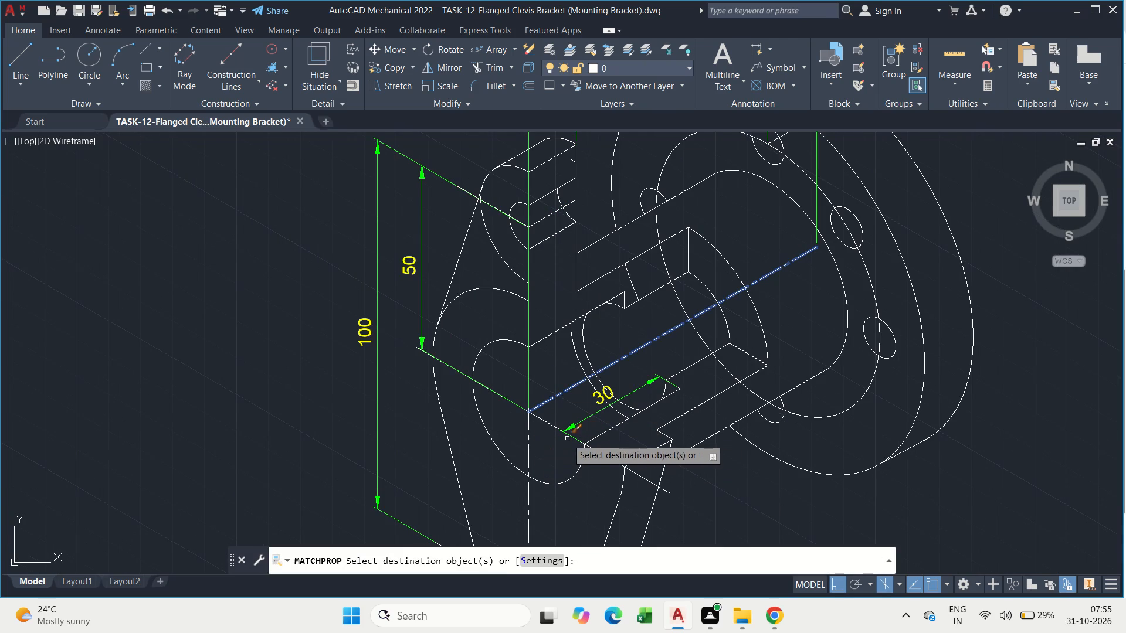
{"action": "left_click", "coordinate": [609, 457]}
{"action": "scroll", "coordinate": [581, 459], "scroll_direction": "down", "scroll_amount": 2}
{"action": "middle_click_drag", "start_coordinate": [570, 456], "coordinate": [533, 380]}
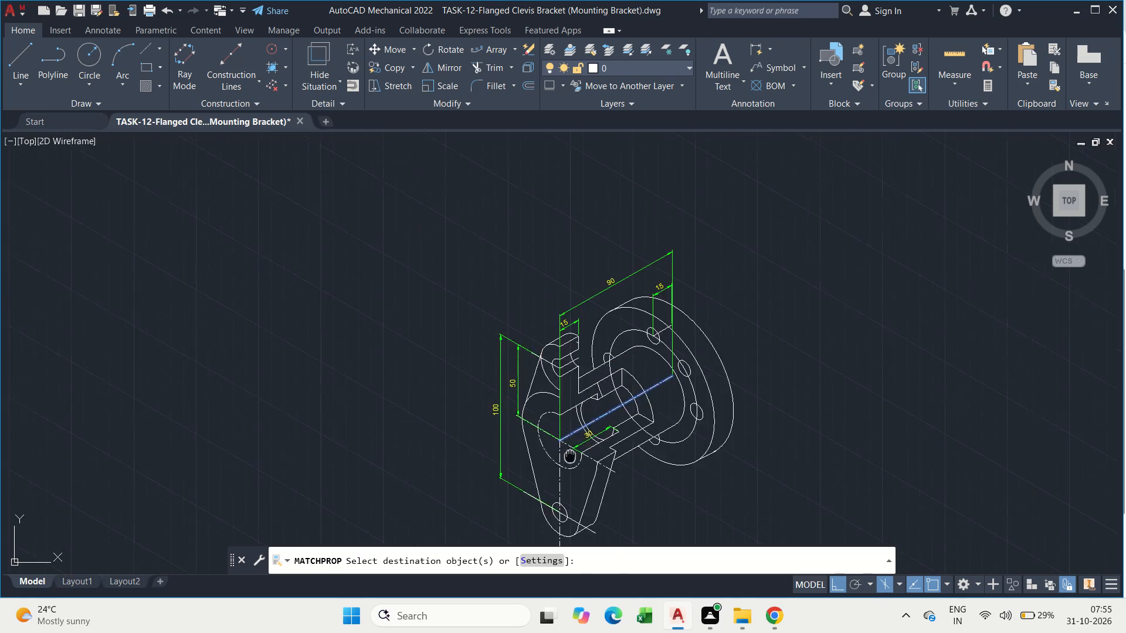
{"action": "middle_click_drag", "start_coordinate": [533, 380], "coordinate": [523, 315]}
{"action": "scroll", "coordinate": [545, 417], "scroll_direction": "up", "scroll_amount": 2}
{"action": "left_click_drag", "start_coordinate": [545, 414], "coordinate": [531, 388]}
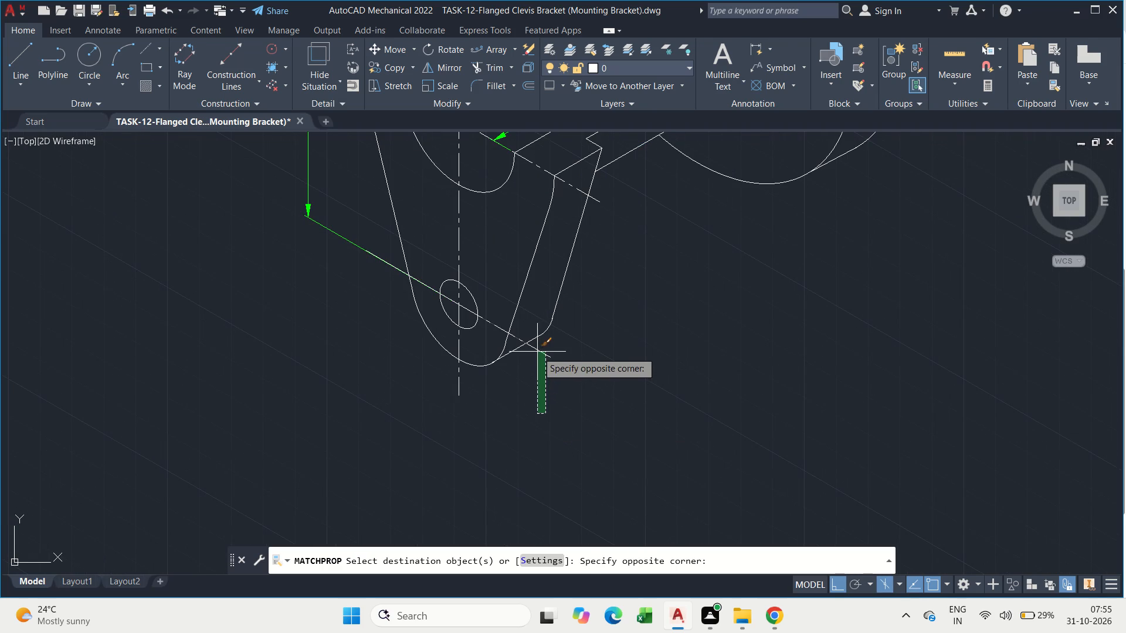
{"action": "left_click", "coordinate": [537, 352]}
Match the axis line's properties onto the upper lug hole's axis line and slanted cross line, leaving its dimensions out.
{"action": "middle_click_drag", "start_coordinate": [540, 371], "coordinate": [547, 396]}
{"action": "middle_click_drag", "start_coordinate": [524, 264], "coordinate": [559, 400]}
{"action": "scroll", "coordinate": [558, 392], "scroll_direction": "down", "scroll_amount": 2}
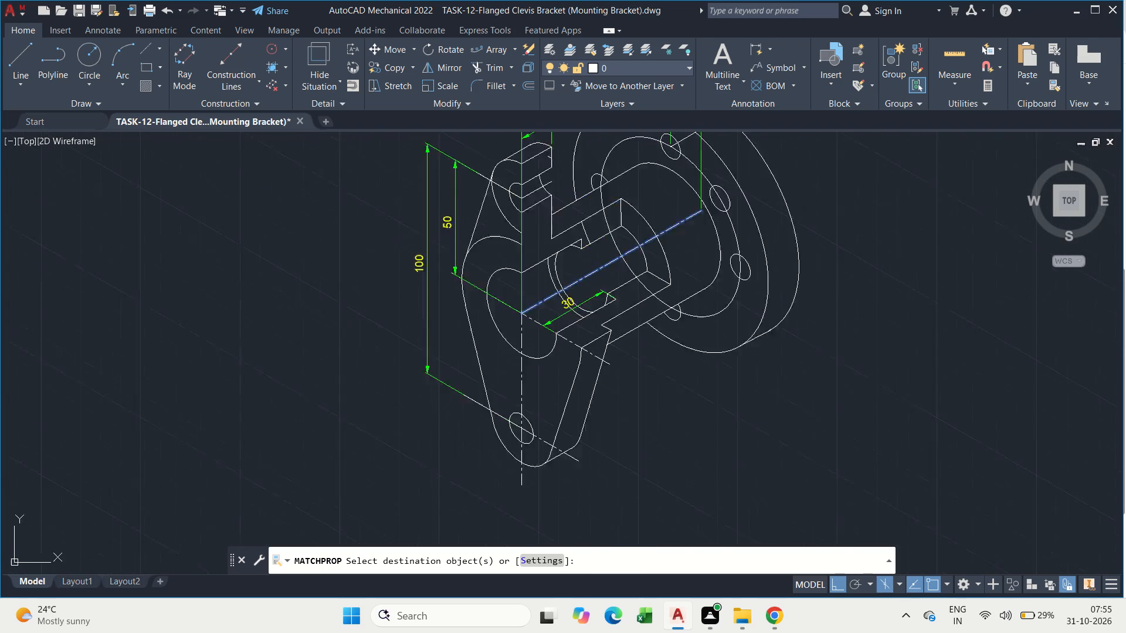
{"action": "scroll", "coordinate": [548, 274], "scroll_direction": "up", "scroll_amount": 5}
{"action": "left_click", "coordinate": [574, 259]}
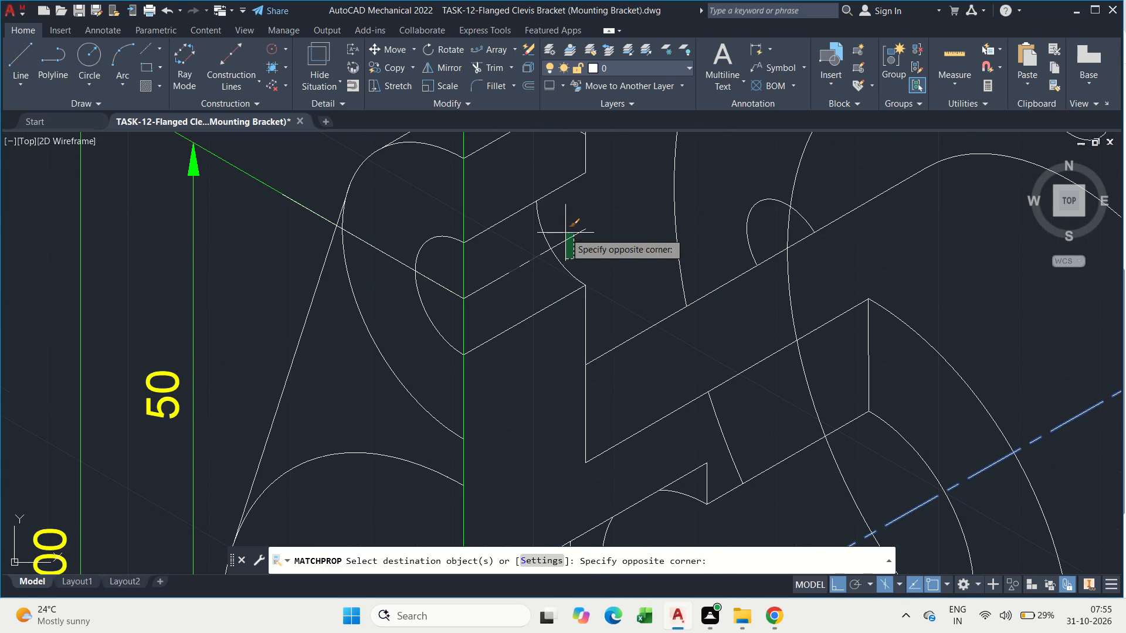
{"action": "left_click", "coordinate": [565, 233]}
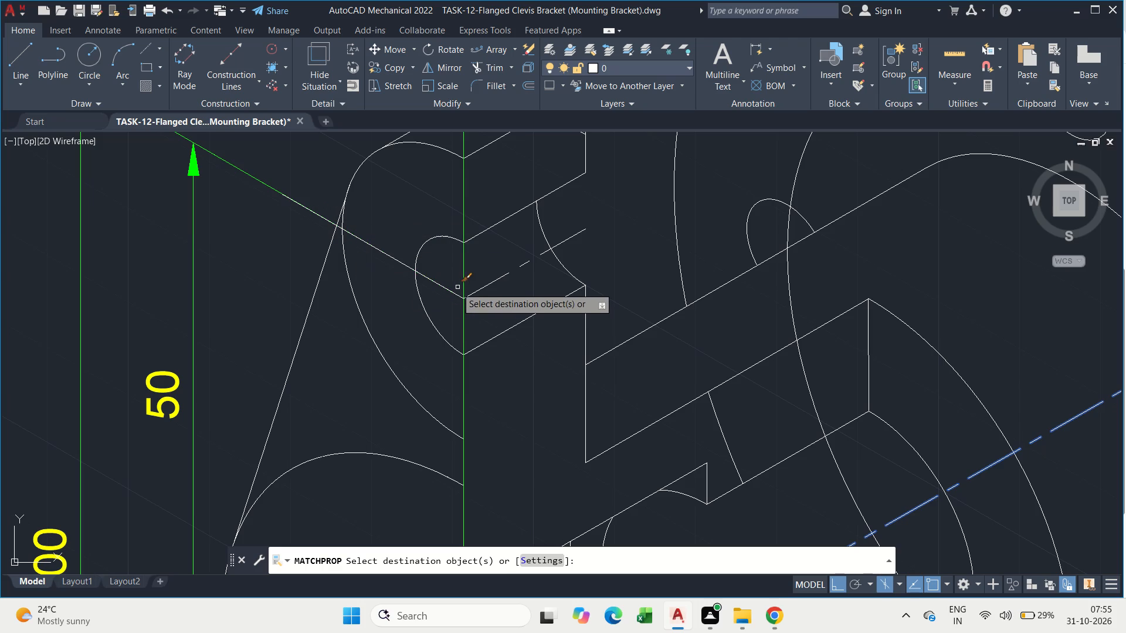
{"action": "left_click", "coordinate": [449, 292]}
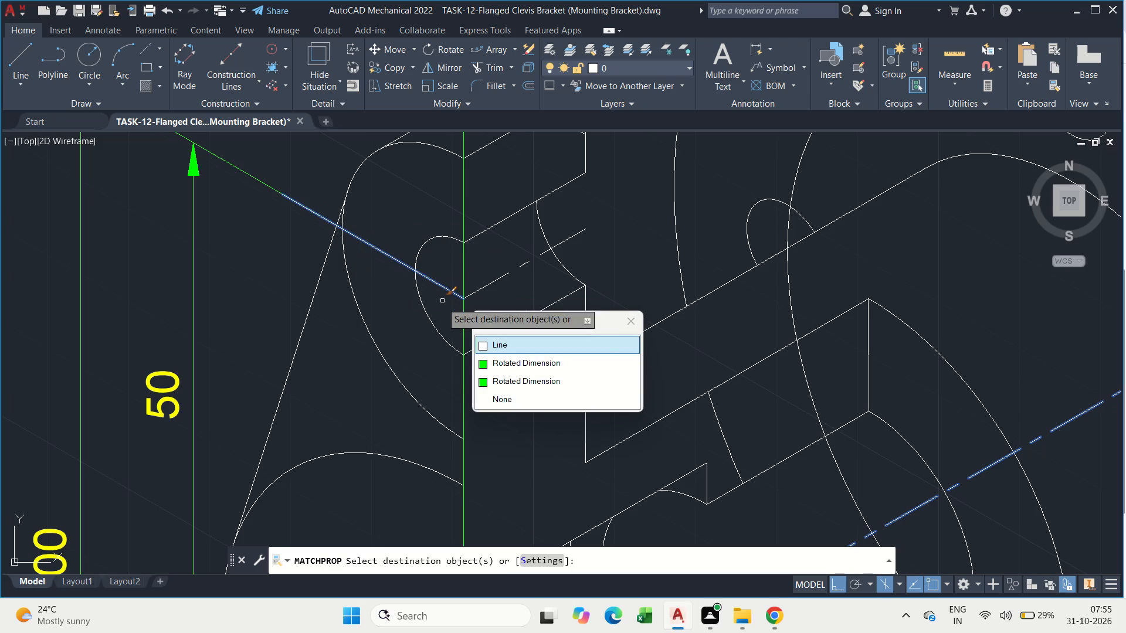
{"action": "left_click", "coordinate": [491, 344]}
{"action": "scroll", "coordinate": [486, 344], "scroll_direction": "down", "scroll_amount": 3}
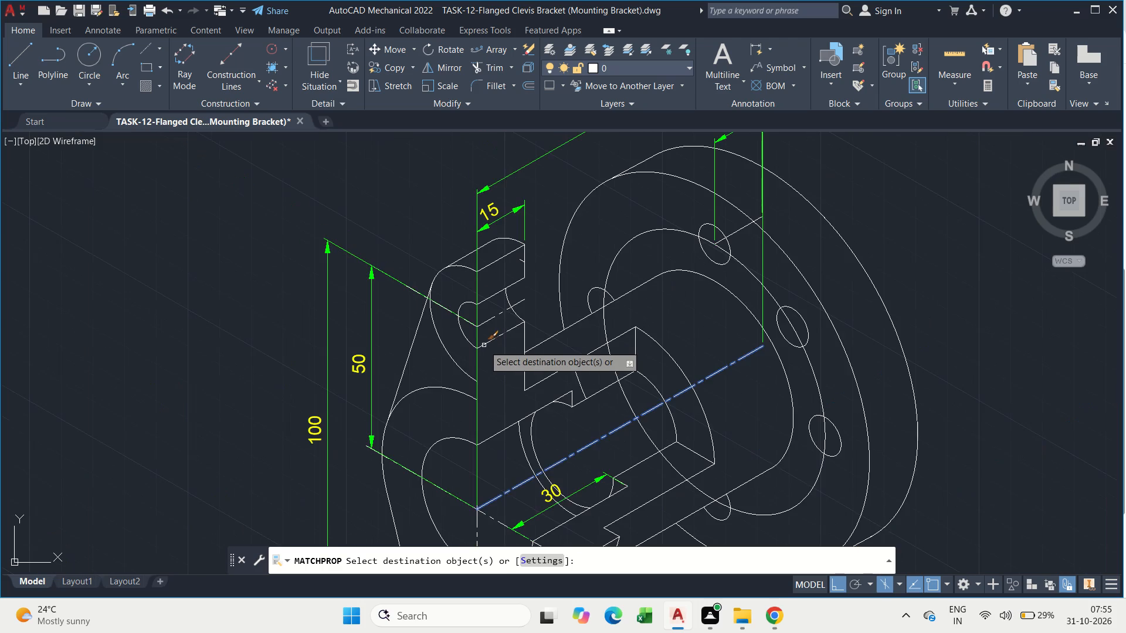
{"action": "middle_click_drag", "start_coordinate": [484, 345], "coordinate": [475, 206]}
{"action": "scroll", "coordinate": [489, 290], "scroll_direction": "down", "scroll_amount": 1}
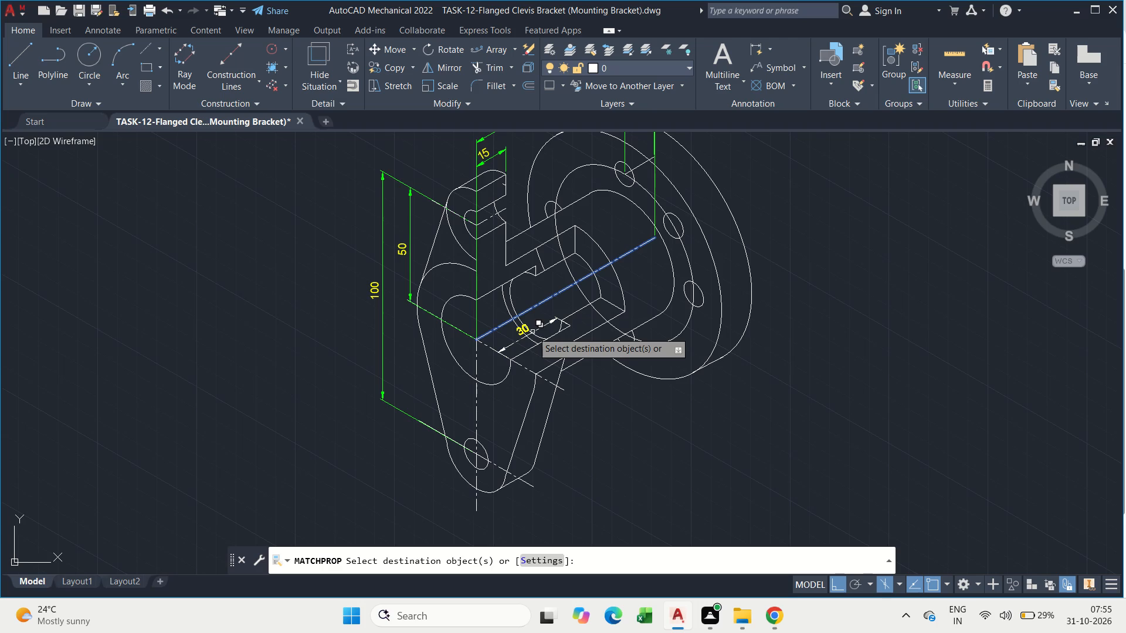
{"action": "key", "text": "Escape"}
{"action": "key", "text": "Escape"}
{"action": "key", "text": "Escape"}
{"action": "key", "text": "Escape"}
{"action": "key", "text": "Escape"}
{"action": "key", "text": "Escape"}
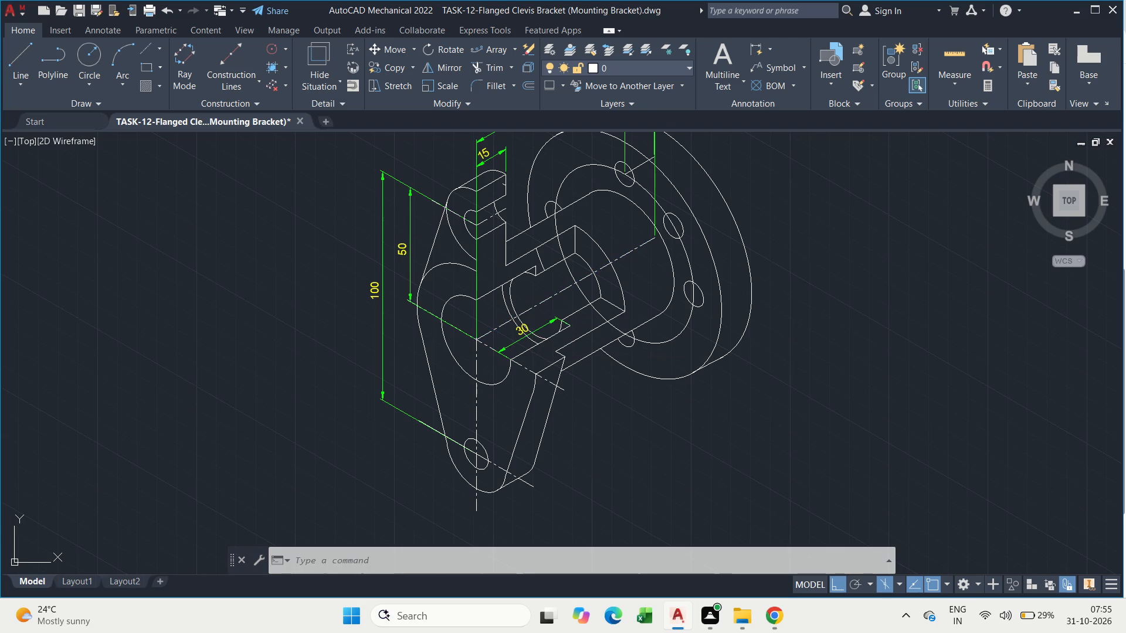
Add a leader note reading Ø98 to the outer edge of the rear flange.
{"action": "middle_click_drag", "start_coordinate": [677, 240], "coordinate": [680, 326]}
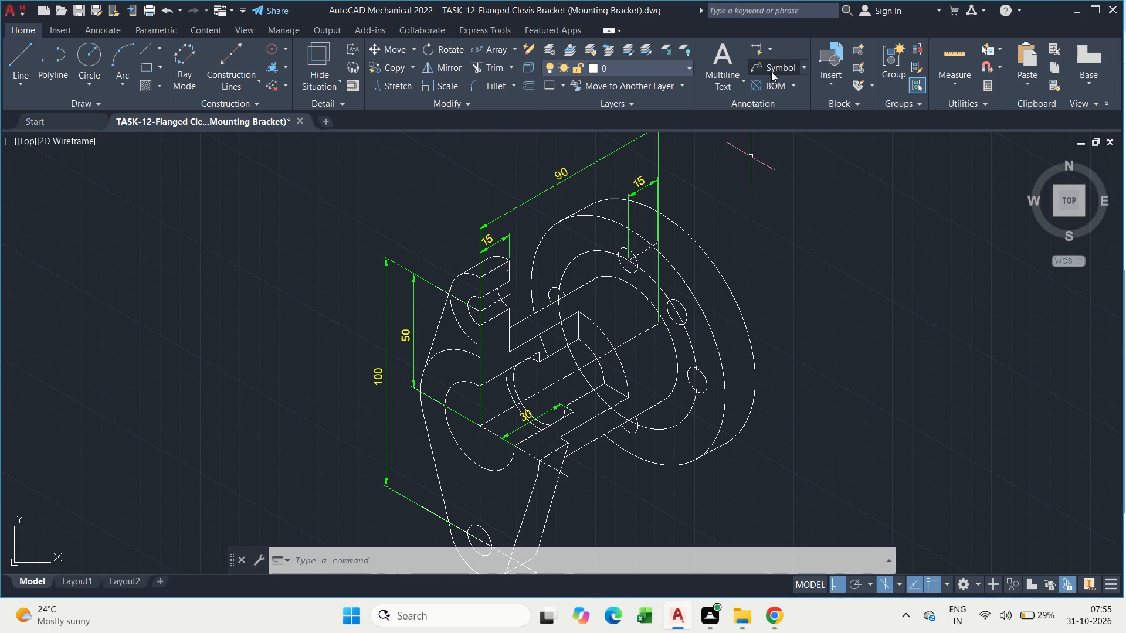
{"action": "left_click", "coordinate": [771, 72]}
{"action": "scroll", "coordinate": [677, 256], "scroll_direction": "up", "scroll_amount": 1}
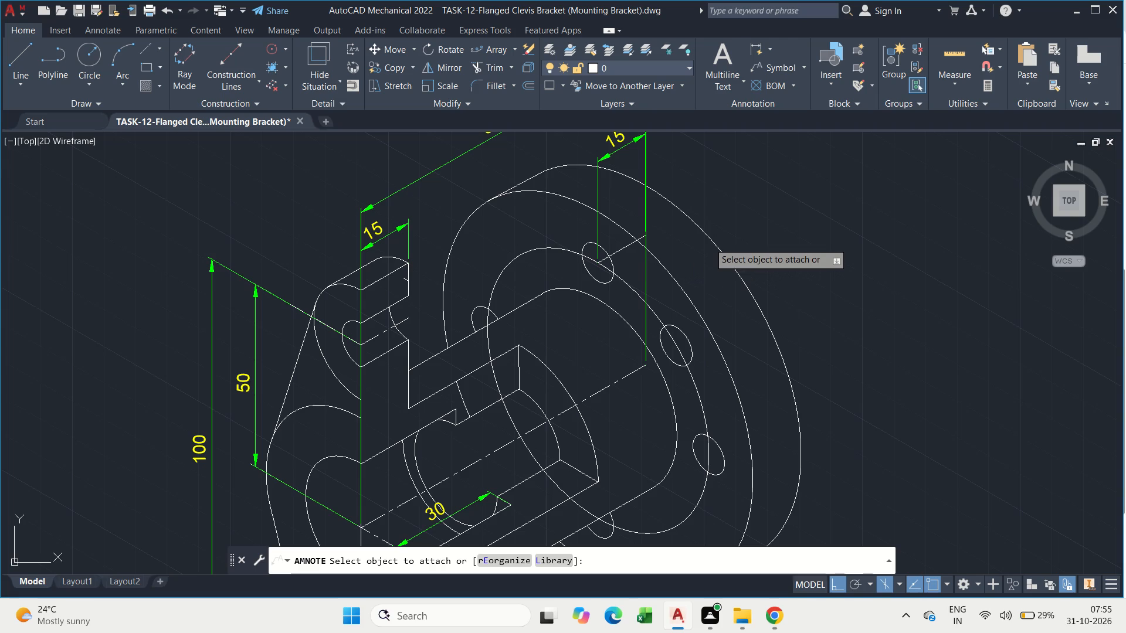
{"action": "left_click", "coordinate": [710, 237]}
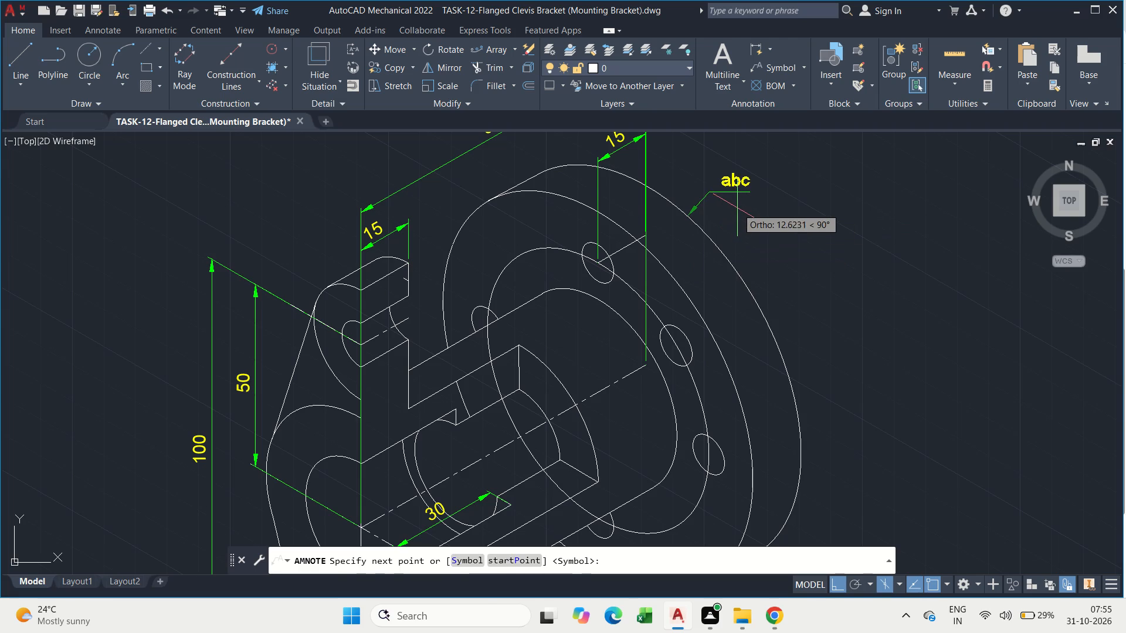
{"action": "left_click", "coordinate": [737, 208]}
{"action": "key", "text": "space"}
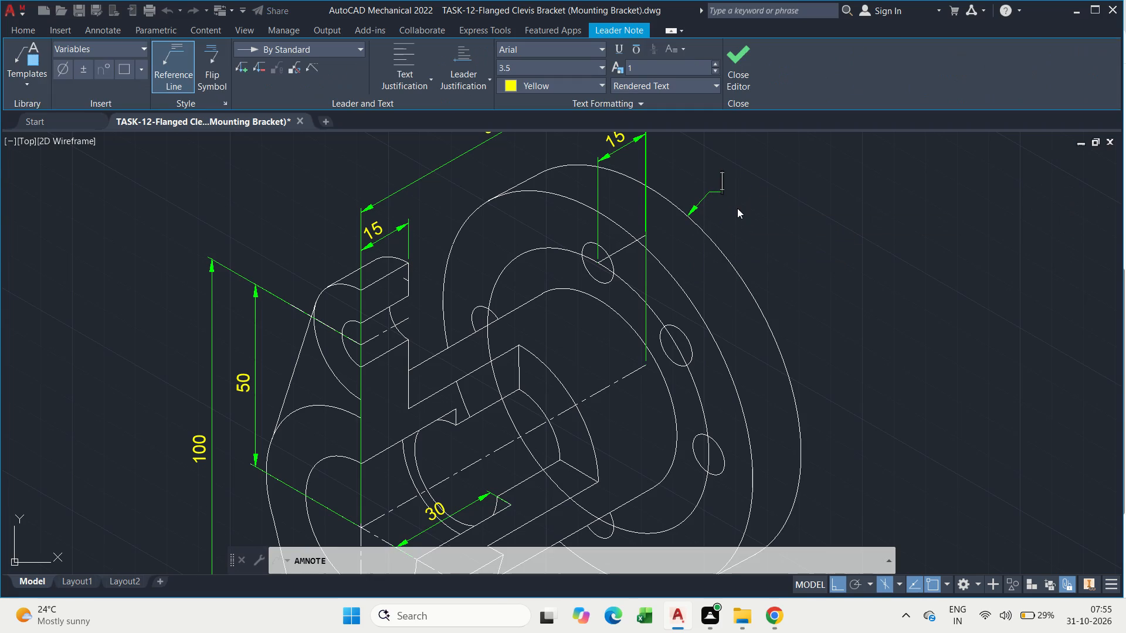
{"action": "type", "text": "%%"}
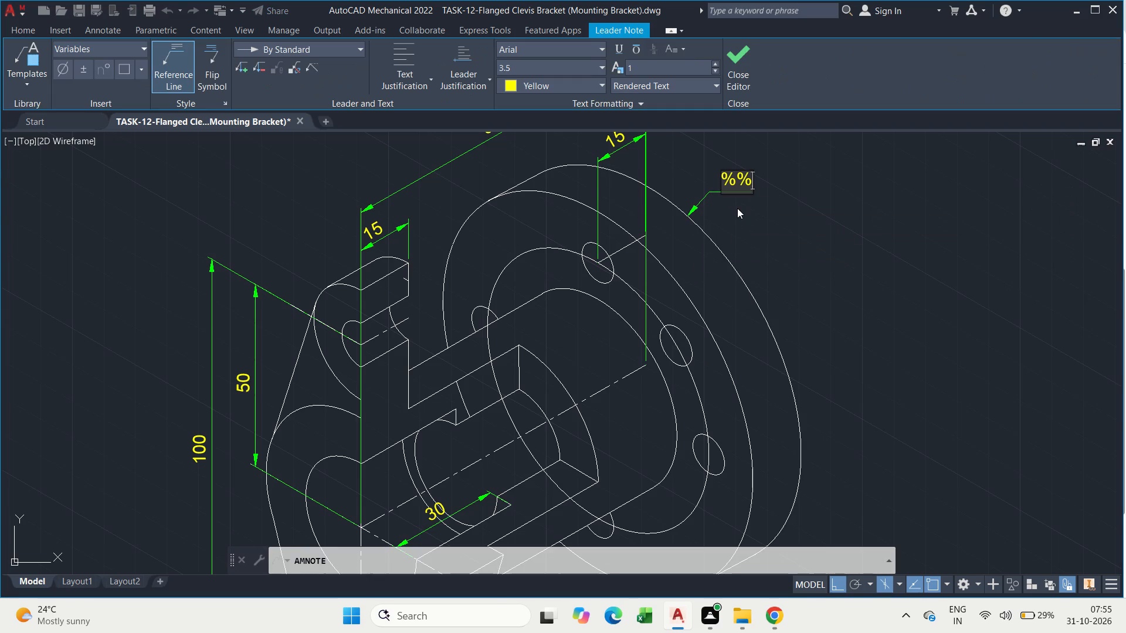
{"action": "key", "text": "shift+c"}
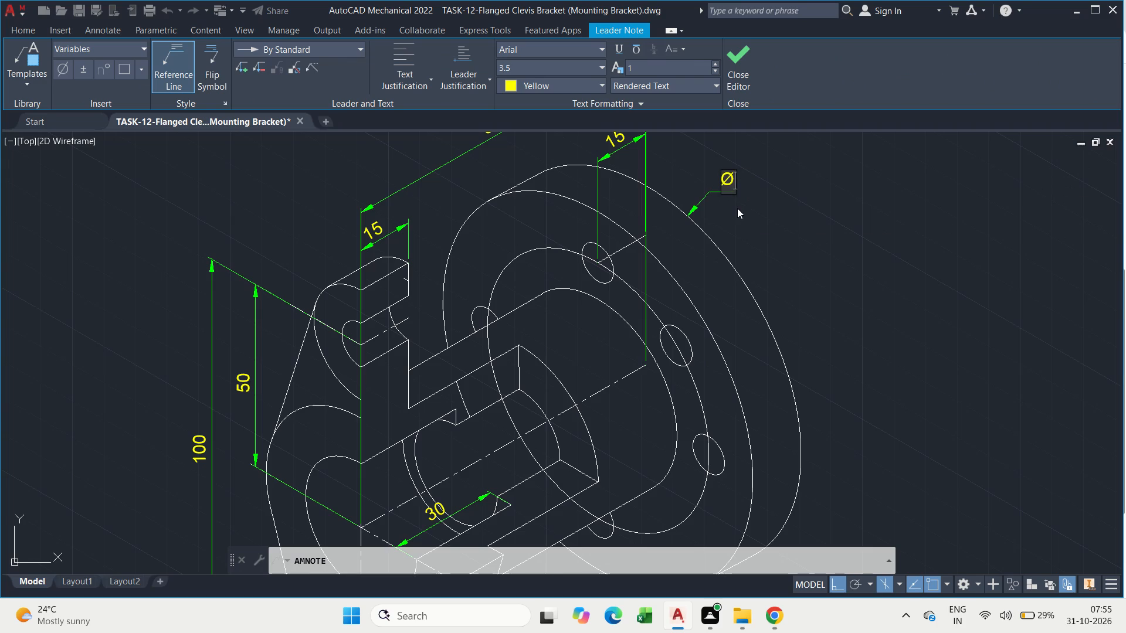
{"action": "type", "text": "98"}
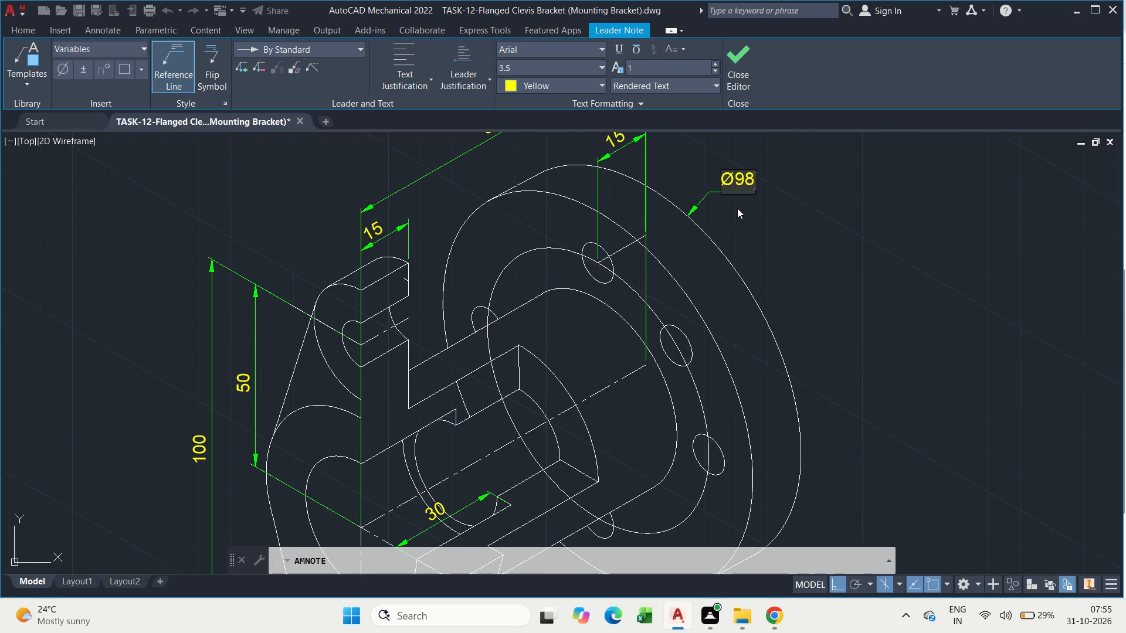
{"action": "left_click", "coordinate": [737, 208]}
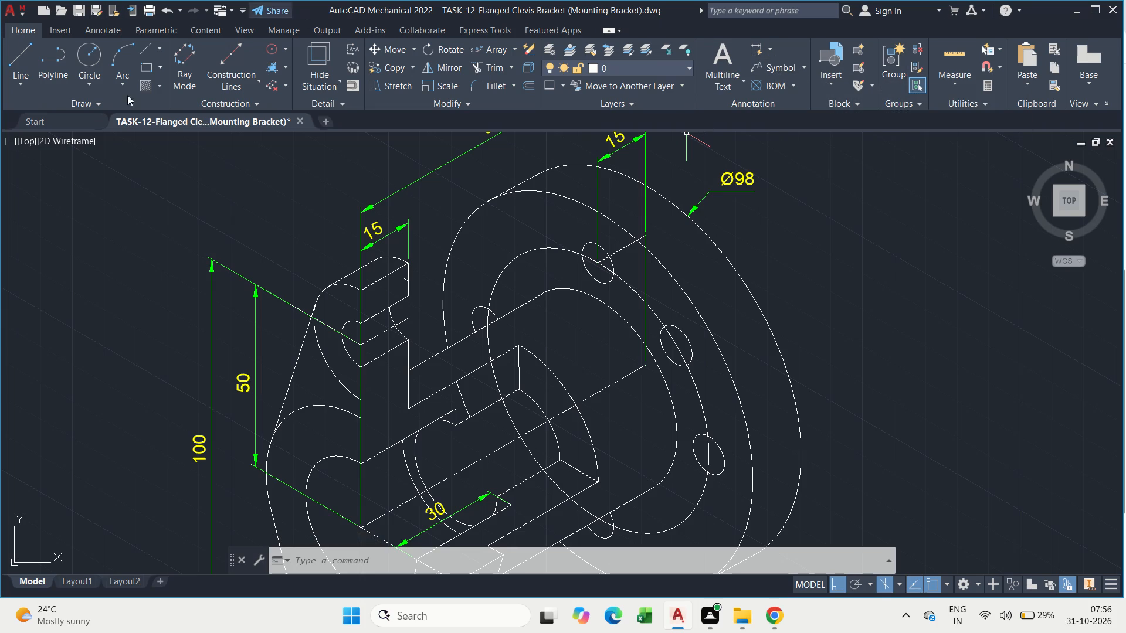
Match the axis line's properties onto the bolt circle running through the rear flange's hole centres.
{"action": "left_click", "coordinate": [789, 64]}
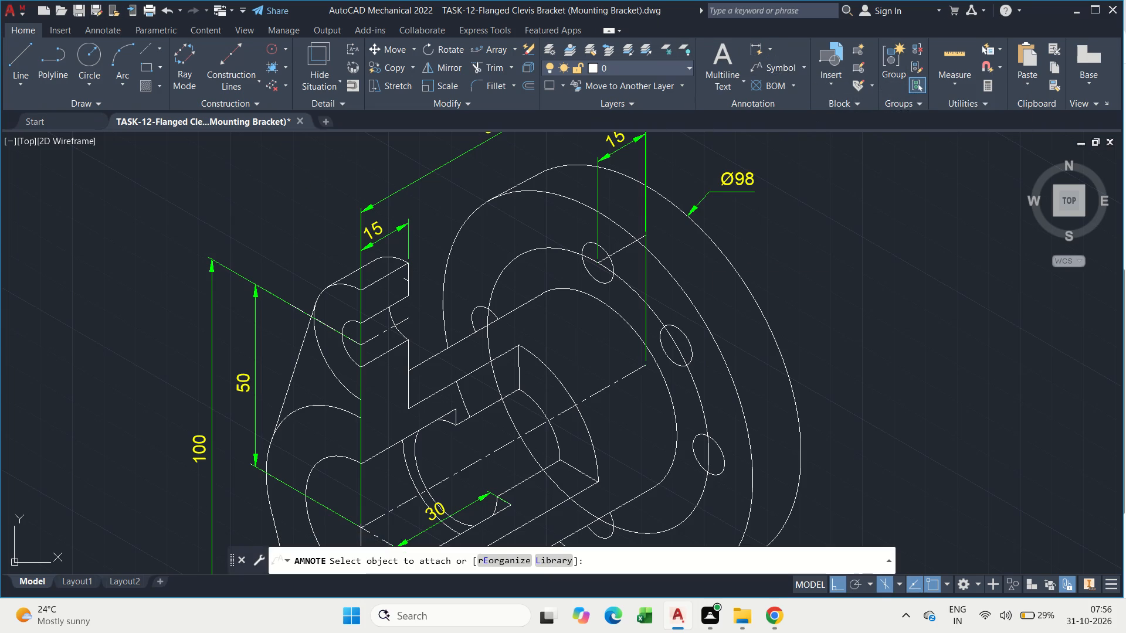
{"action": "key", "text": "Escape"}
{"action": "key", "text": "m"}
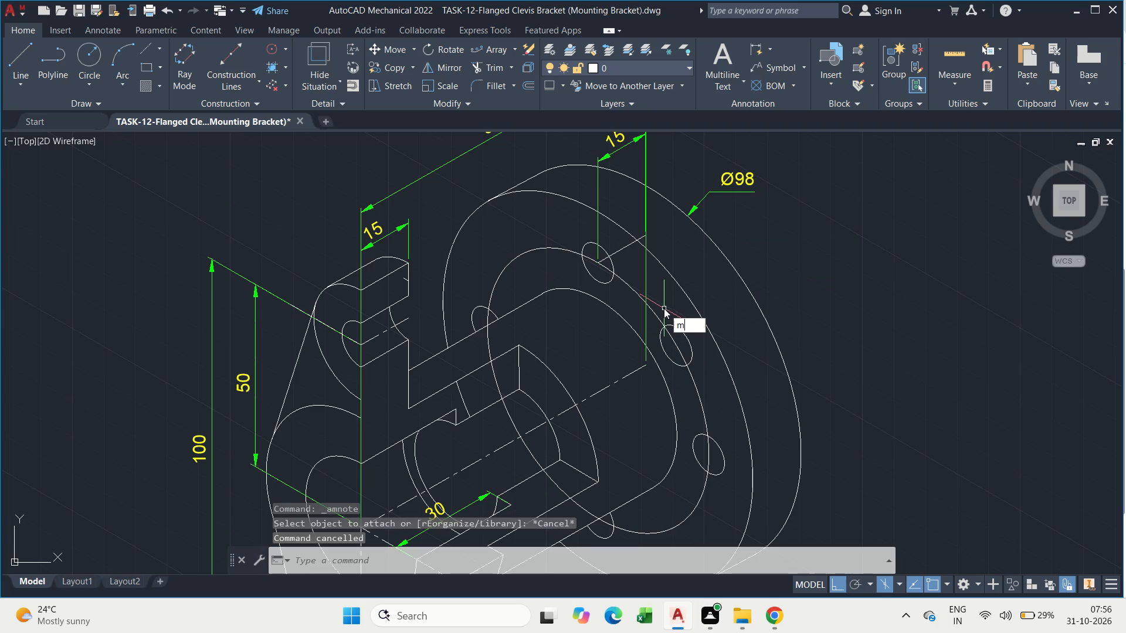
{"action": "left_click", "coordinate": [724, 365]}
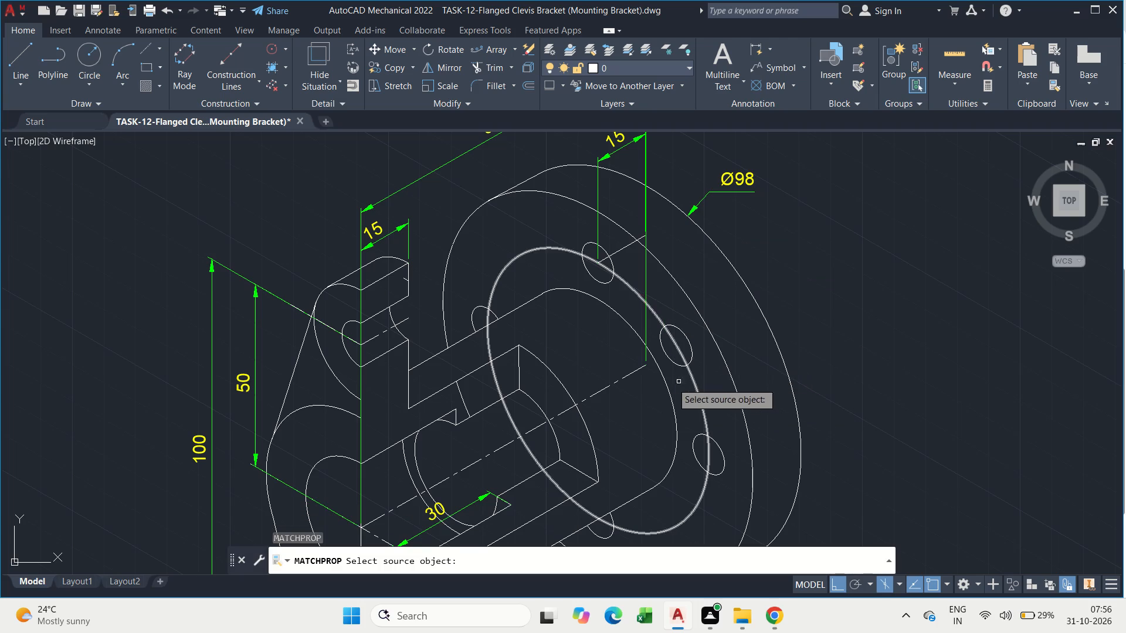
{"action": "left_click", "coordinate": [632, 367]}
{"action": "left_click", "coordinate": [633, 373]}
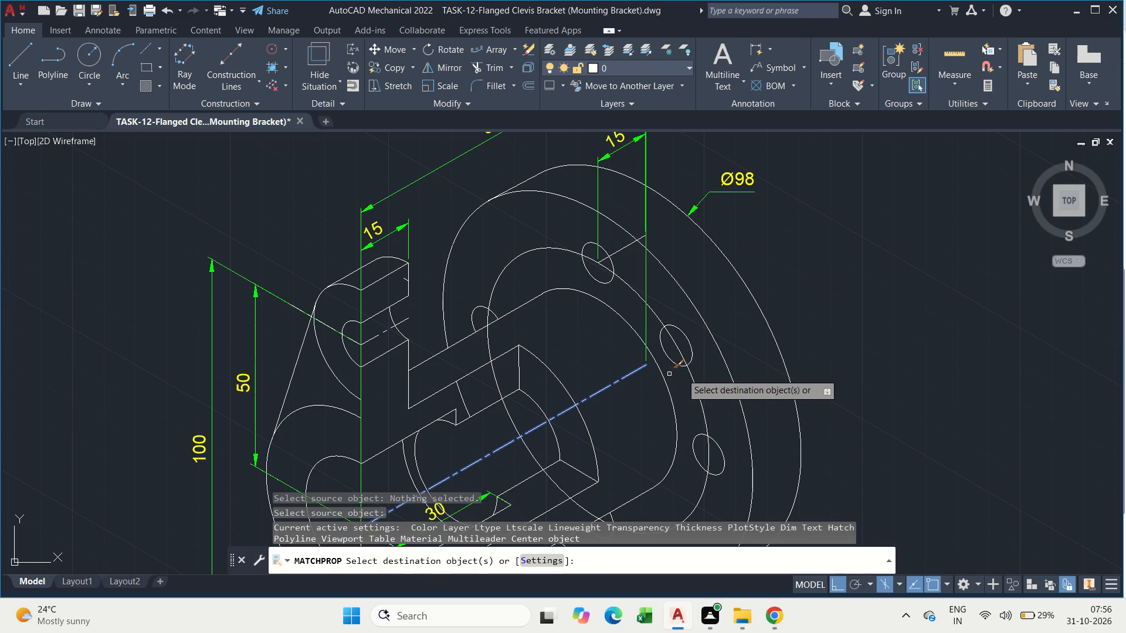
{"action": "left_click", "coordinate": [695, 382]}
{"action": "key", "text": "Escape"}
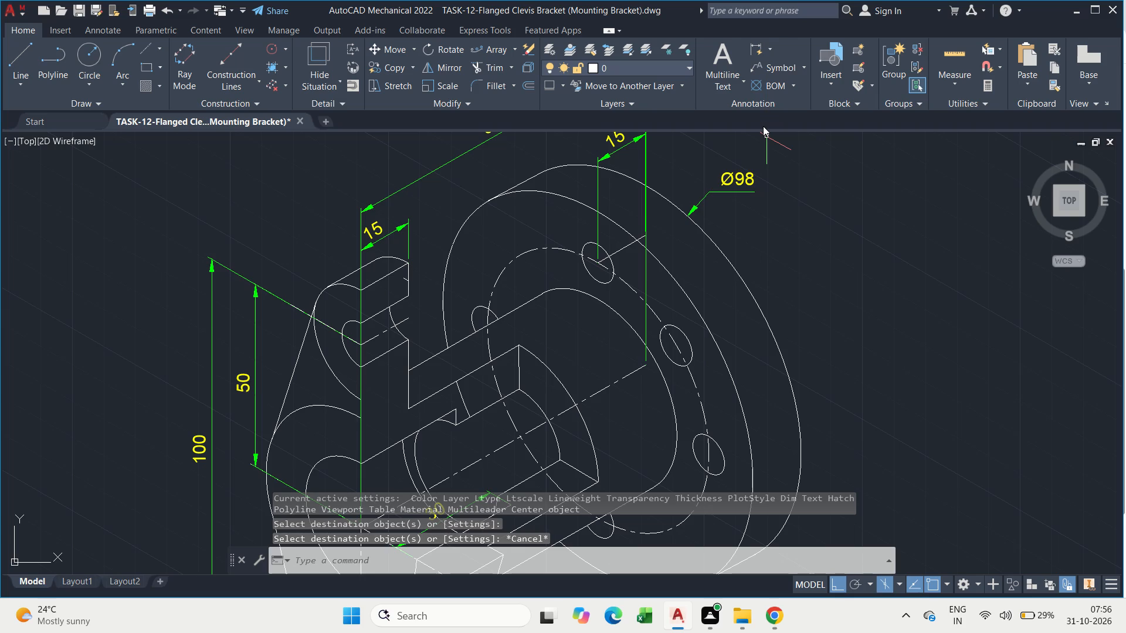
Add a leader note reading Ø70 to the flange's bolt circle, pointing at the uppermost hole's centre.
{"action": "left_click", "coordinate": [775, 63]}
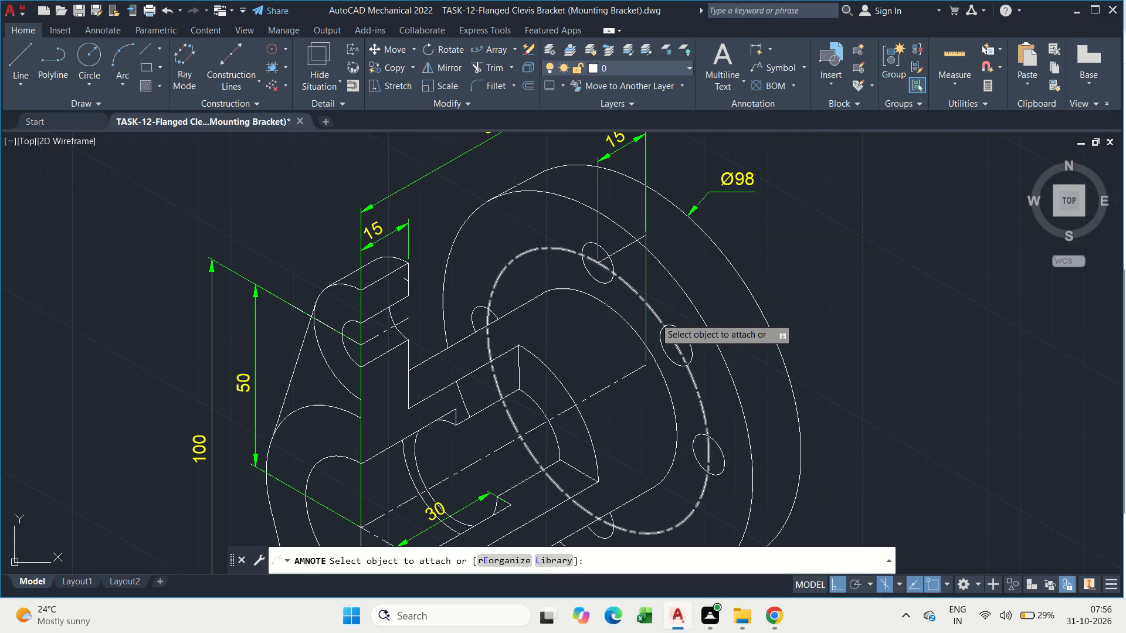
{"action": "left_click", "coordinate": [657, 315]}
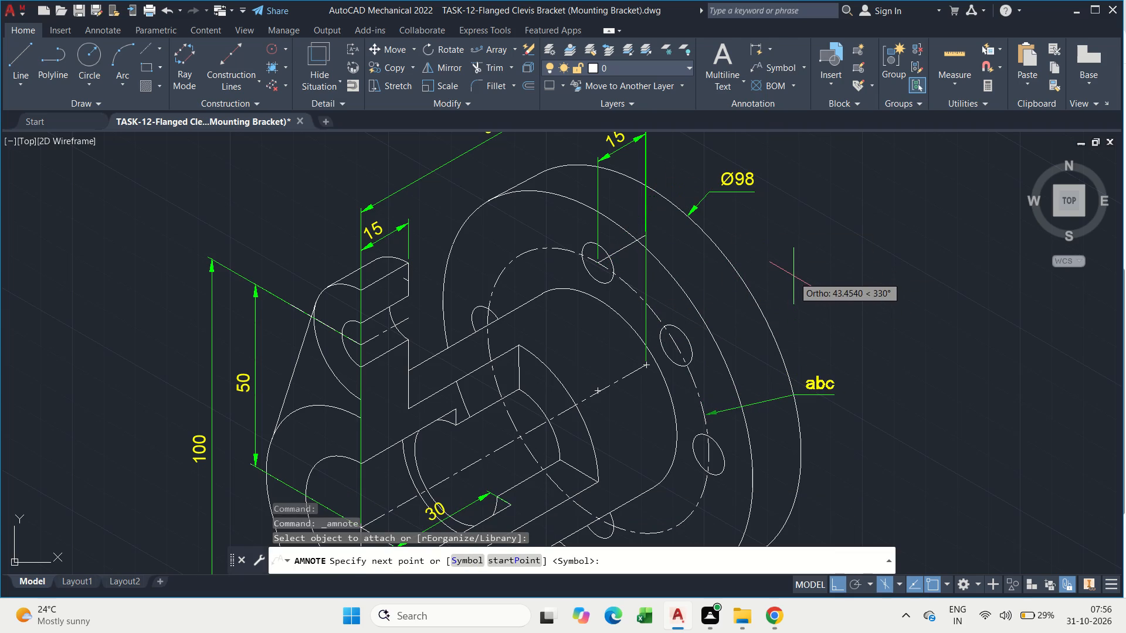
{"action": "left_click", "coordinate": [787, 251]}
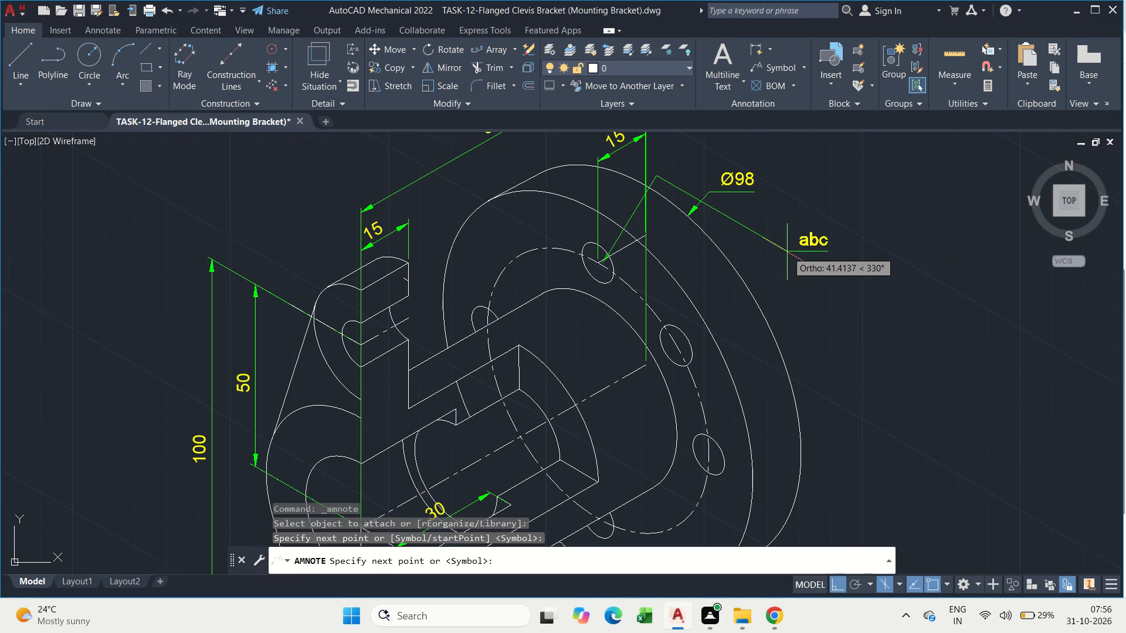
{"action": "key", "text": "space"}
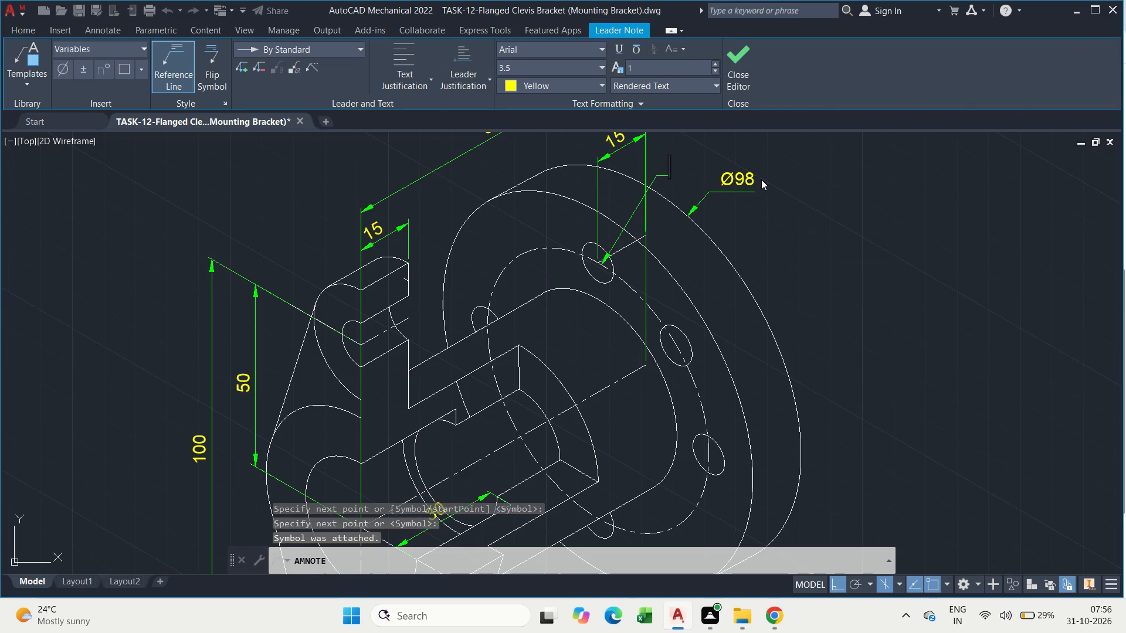
{"action": "type", "text": "%%DC"}
{"action": "key", "text": "BackSpace"}
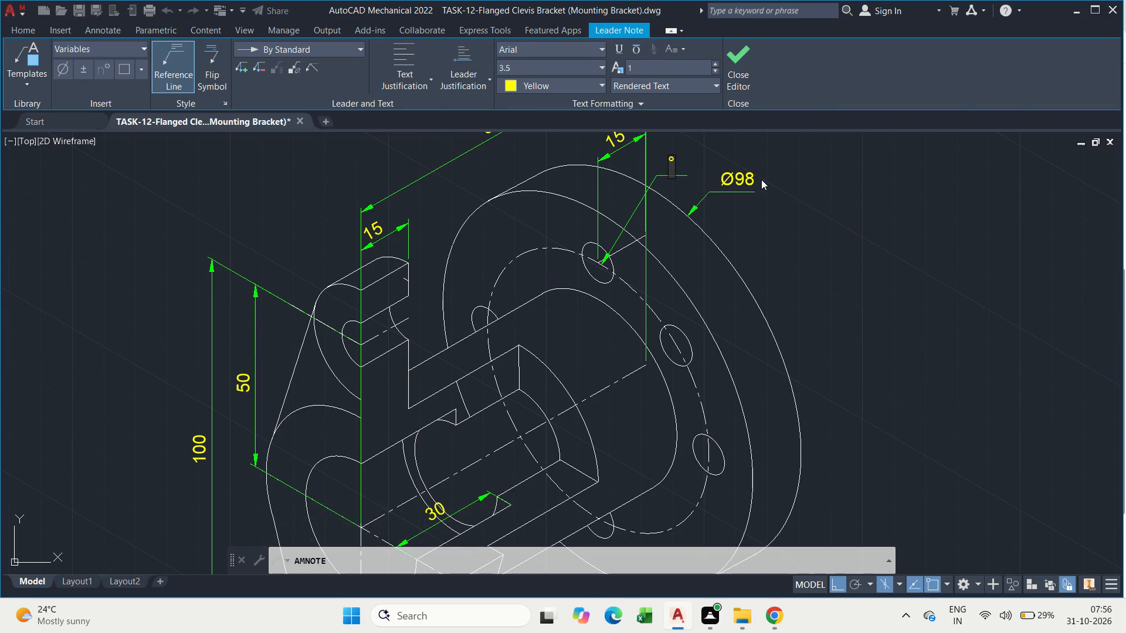
{"action": "key", "text": "BackSpace"}
{"action": "type", "text": "%%C"}
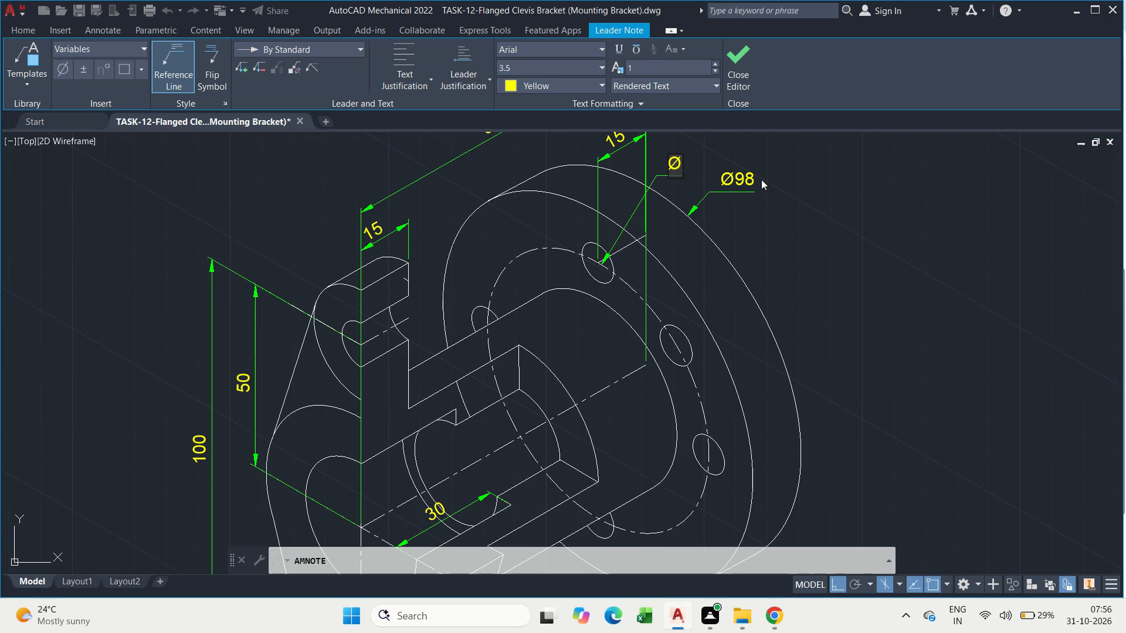
{"action": "type", "text": "70"}
{"action": "left_click", "coordinate": [768, 221]}
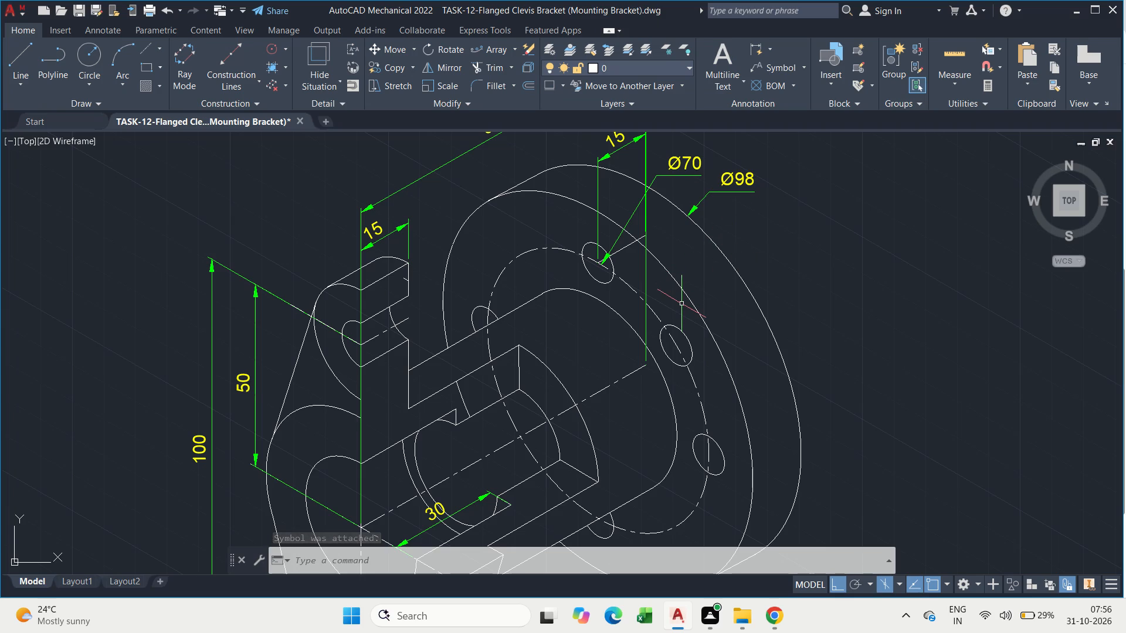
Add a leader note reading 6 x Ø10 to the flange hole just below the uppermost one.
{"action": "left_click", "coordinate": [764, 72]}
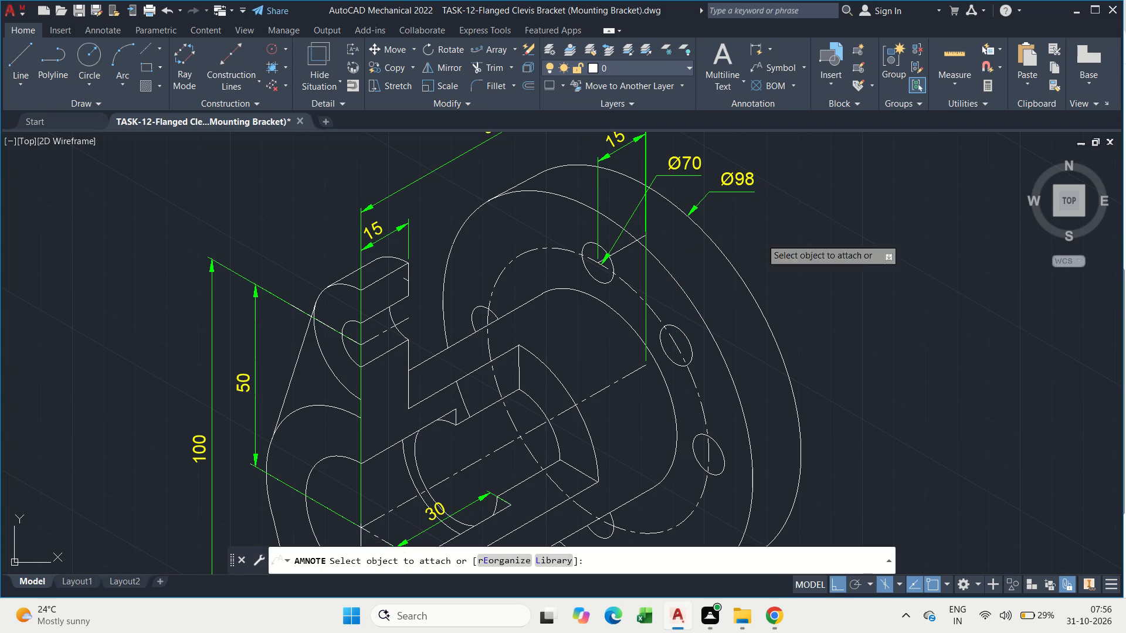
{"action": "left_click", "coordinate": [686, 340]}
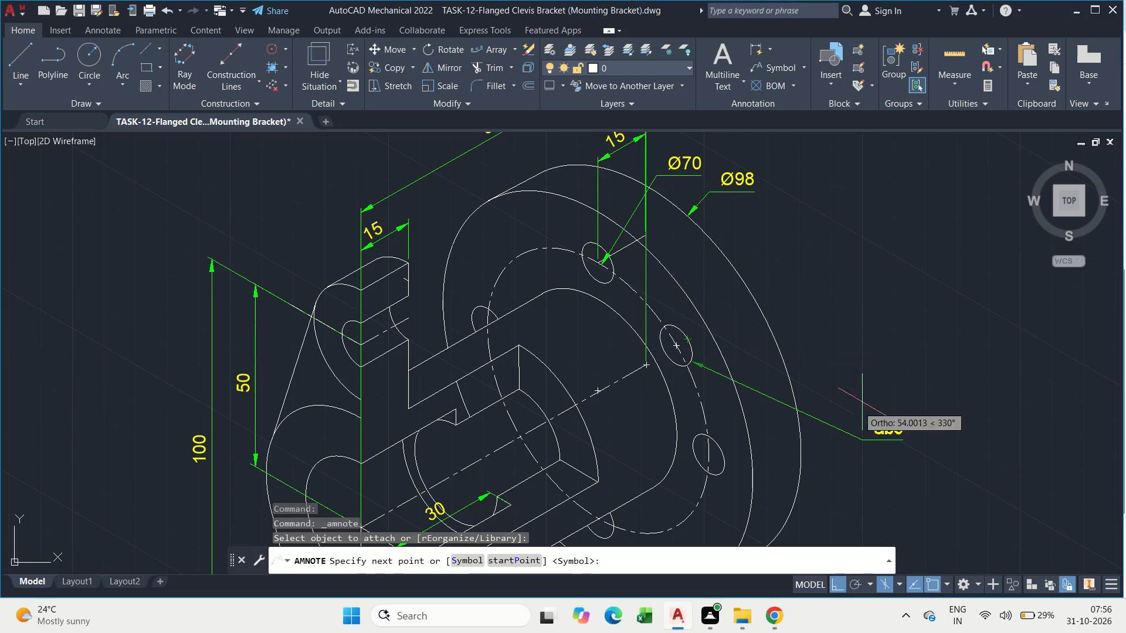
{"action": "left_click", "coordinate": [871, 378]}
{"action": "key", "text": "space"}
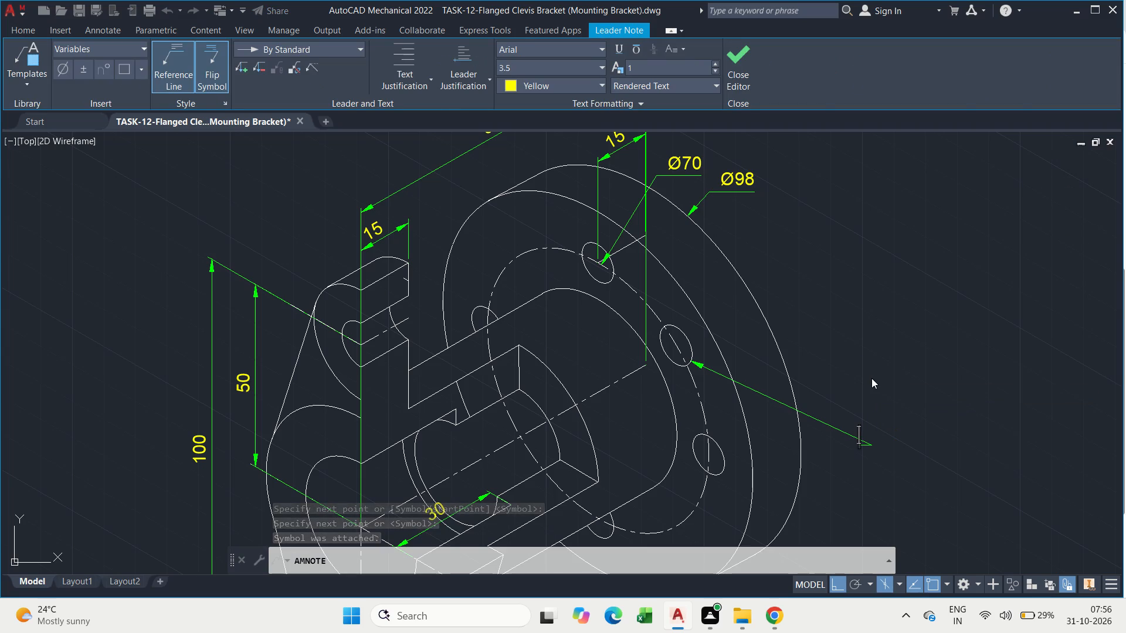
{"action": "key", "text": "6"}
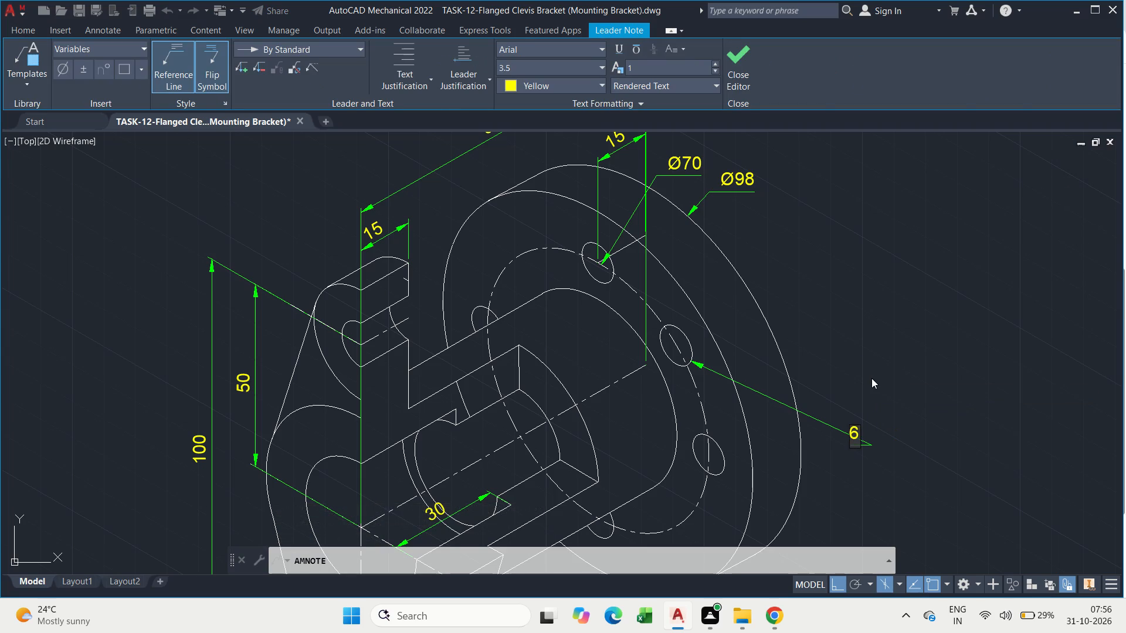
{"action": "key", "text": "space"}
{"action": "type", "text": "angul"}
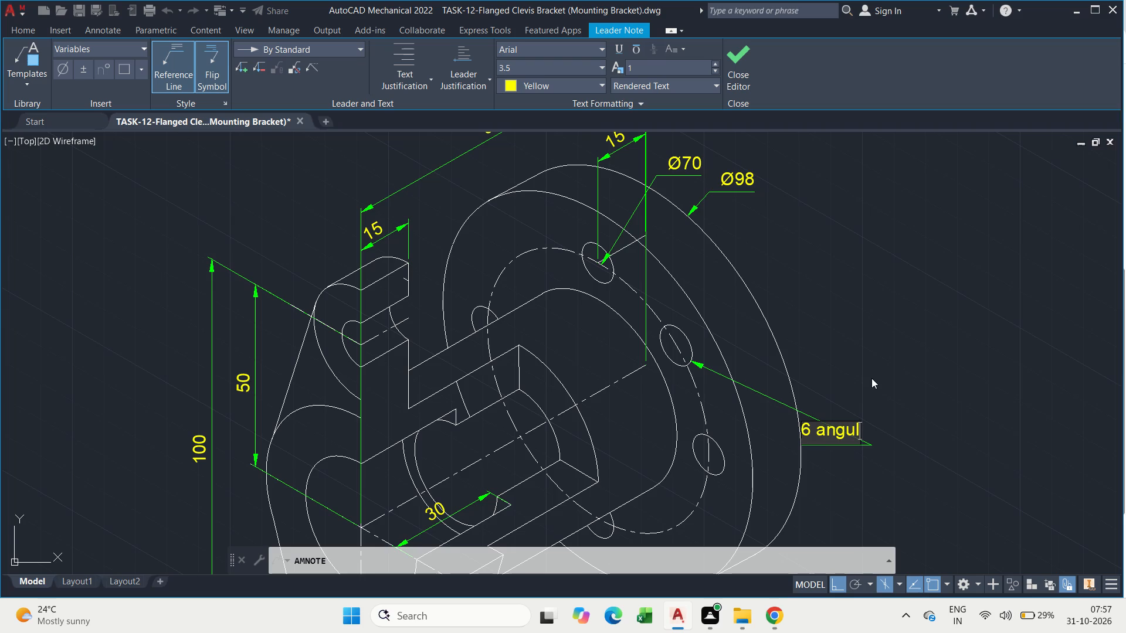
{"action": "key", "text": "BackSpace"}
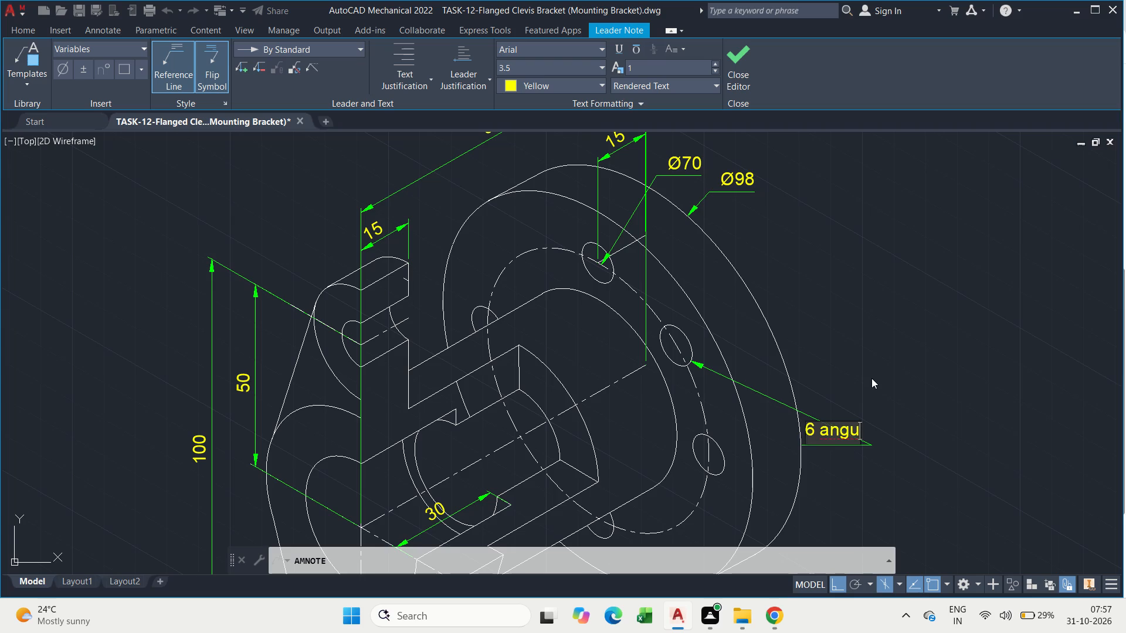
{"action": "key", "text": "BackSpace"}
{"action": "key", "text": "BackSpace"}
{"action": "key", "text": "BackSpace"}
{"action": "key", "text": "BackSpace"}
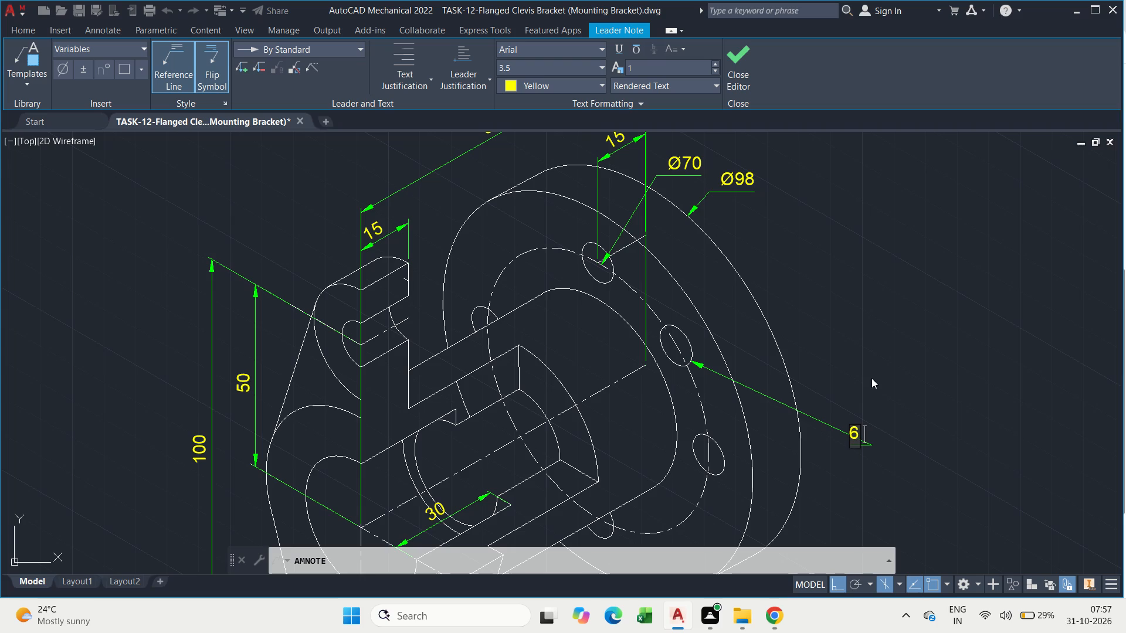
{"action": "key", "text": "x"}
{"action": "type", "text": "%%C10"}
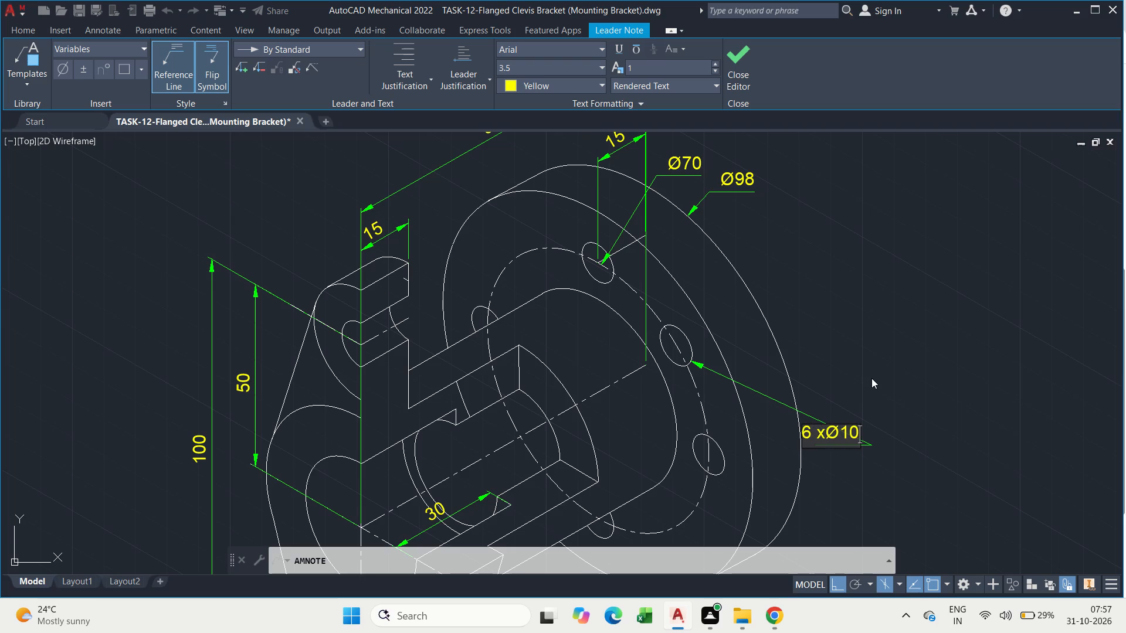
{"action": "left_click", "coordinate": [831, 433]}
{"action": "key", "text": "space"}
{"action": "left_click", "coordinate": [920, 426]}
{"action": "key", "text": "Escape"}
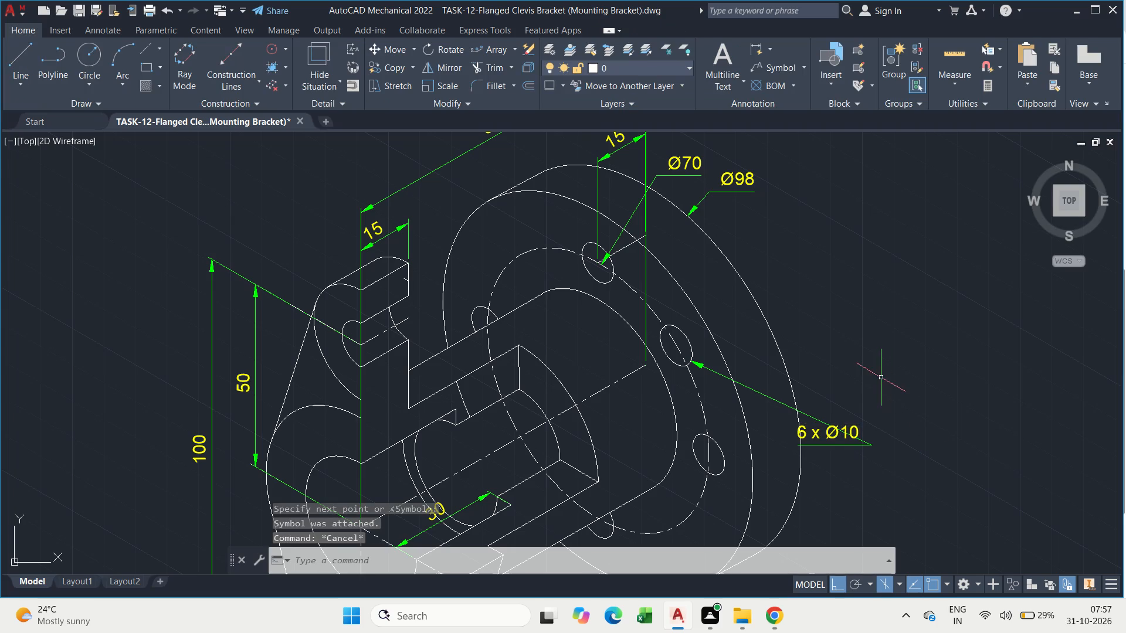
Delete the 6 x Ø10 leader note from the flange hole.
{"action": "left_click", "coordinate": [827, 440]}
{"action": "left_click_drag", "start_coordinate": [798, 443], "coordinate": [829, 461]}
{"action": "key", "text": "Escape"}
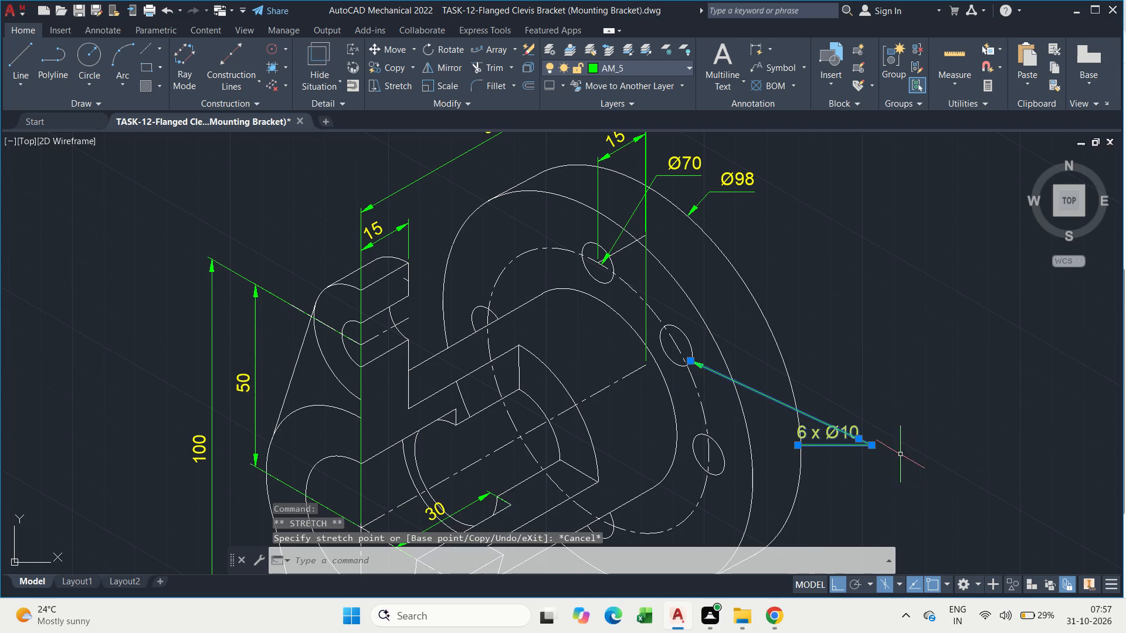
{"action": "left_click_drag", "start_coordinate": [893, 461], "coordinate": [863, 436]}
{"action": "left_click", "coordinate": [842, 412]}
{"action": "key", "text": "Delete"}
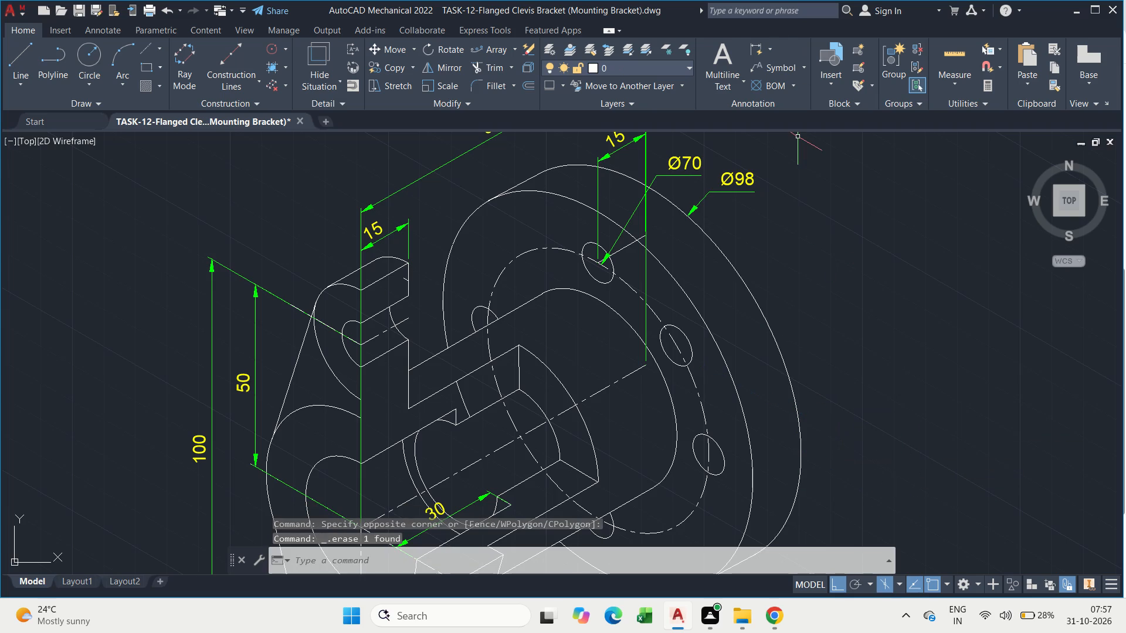
Add a leader note reading 6 x Ø10 to the third flange hole down from the top, placing the text outside the flange.
{"action": "left_click", "coordinate": [767, 73]}
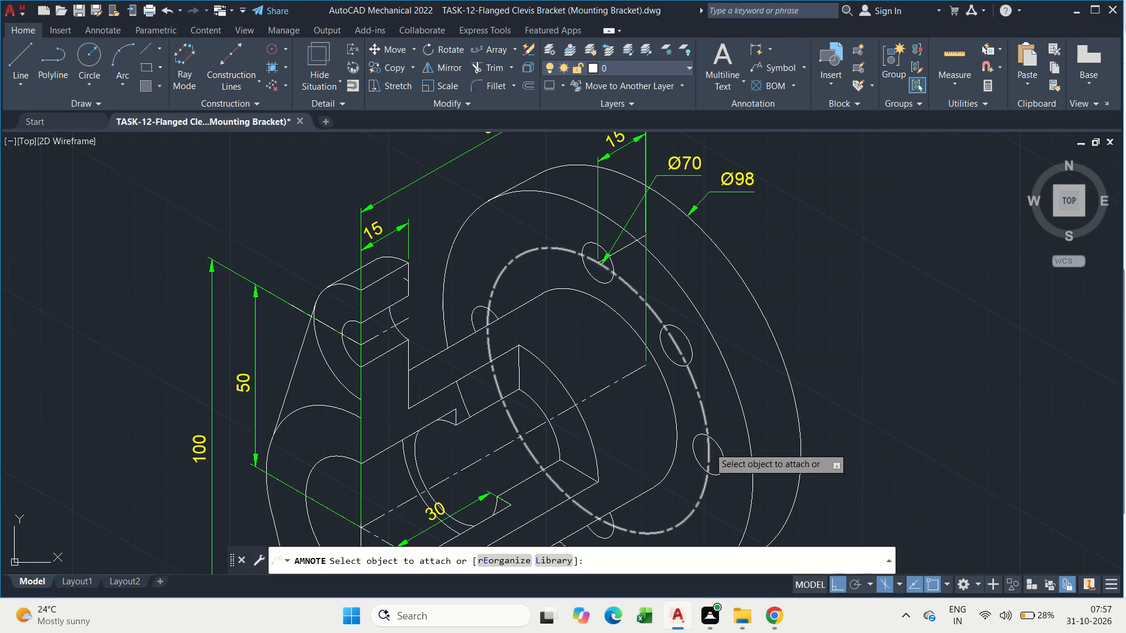
{"action": "left_click", "coordinate": [720, 451]}
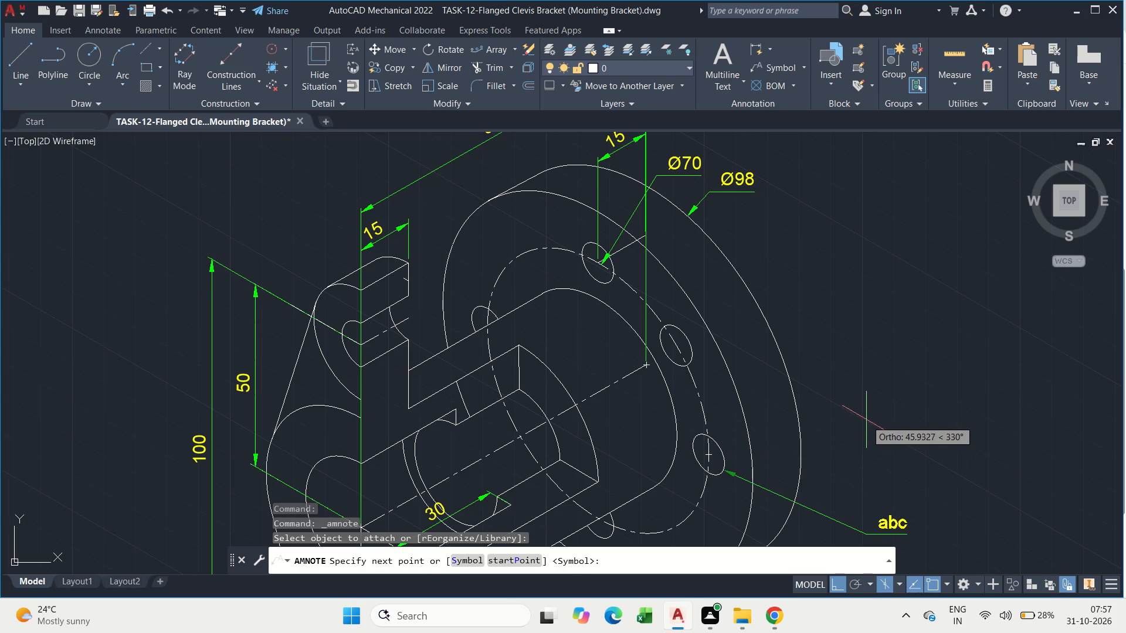
{"action": "key", "text": "F8"}
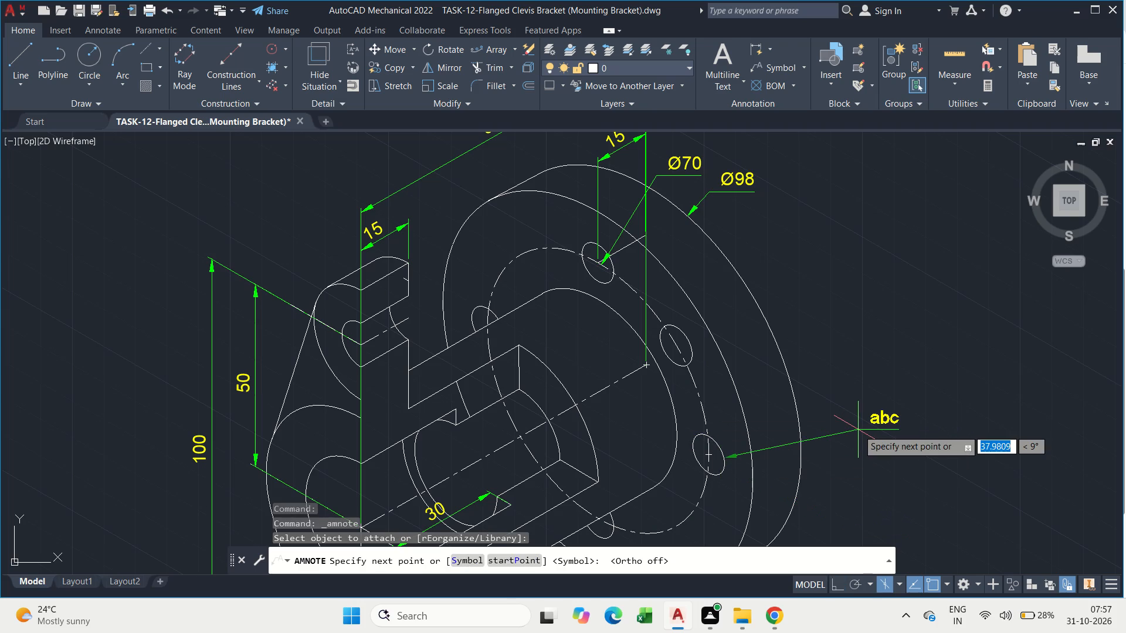
{"action": "key", "text": "space"}
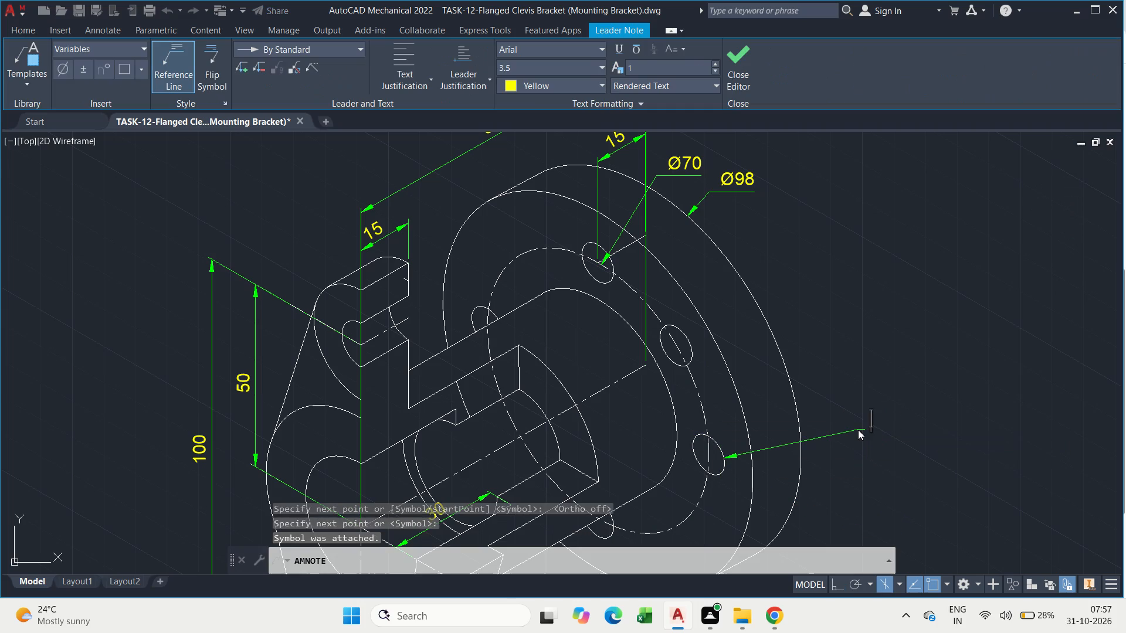
{"action": "type", "text": "%%C"}
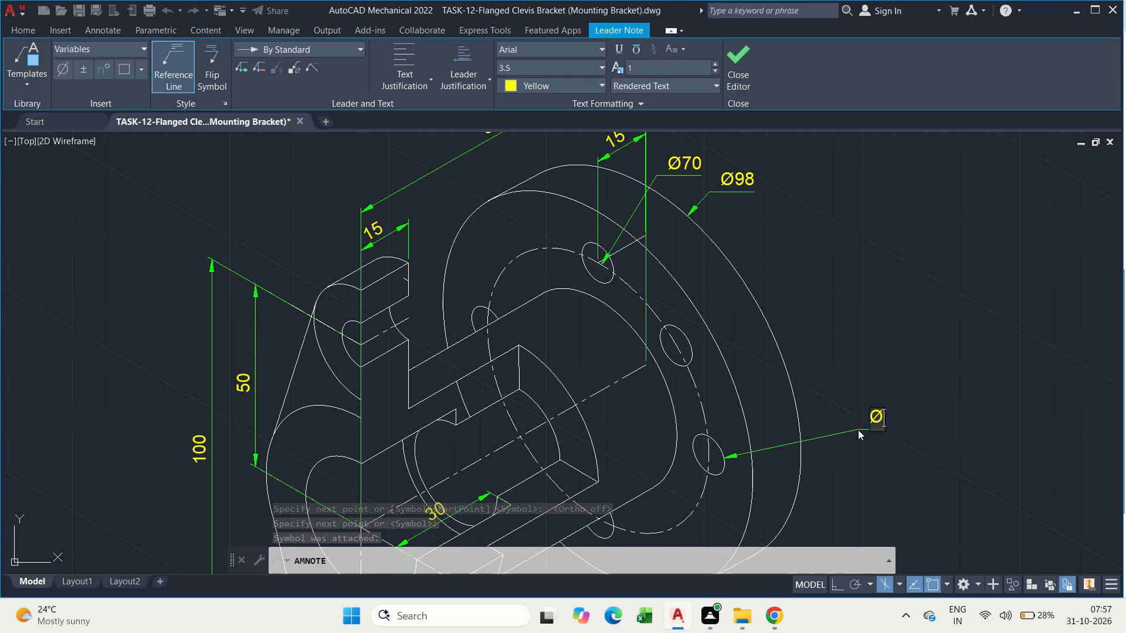
{"action": "type", "text": "10"}
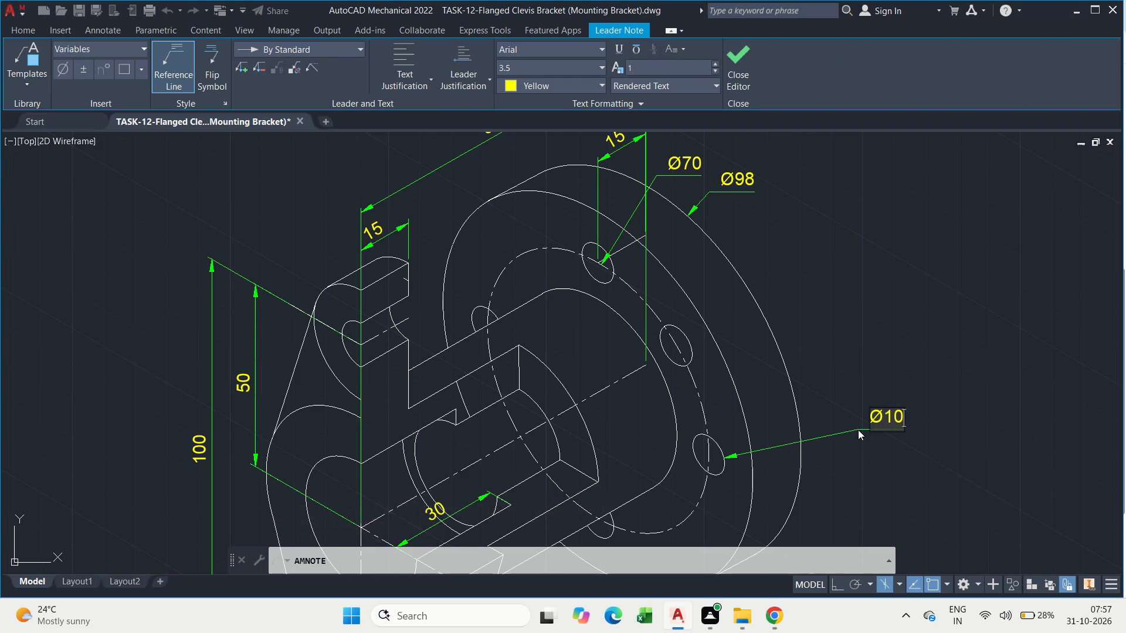
{"action": "key", "text": "Left"}
{"action": "key", "text": "Left"}
{"action": "key", "text": "Left"}
{"action": "key", "text": "6"}
{"action": "key", "text": "x"}
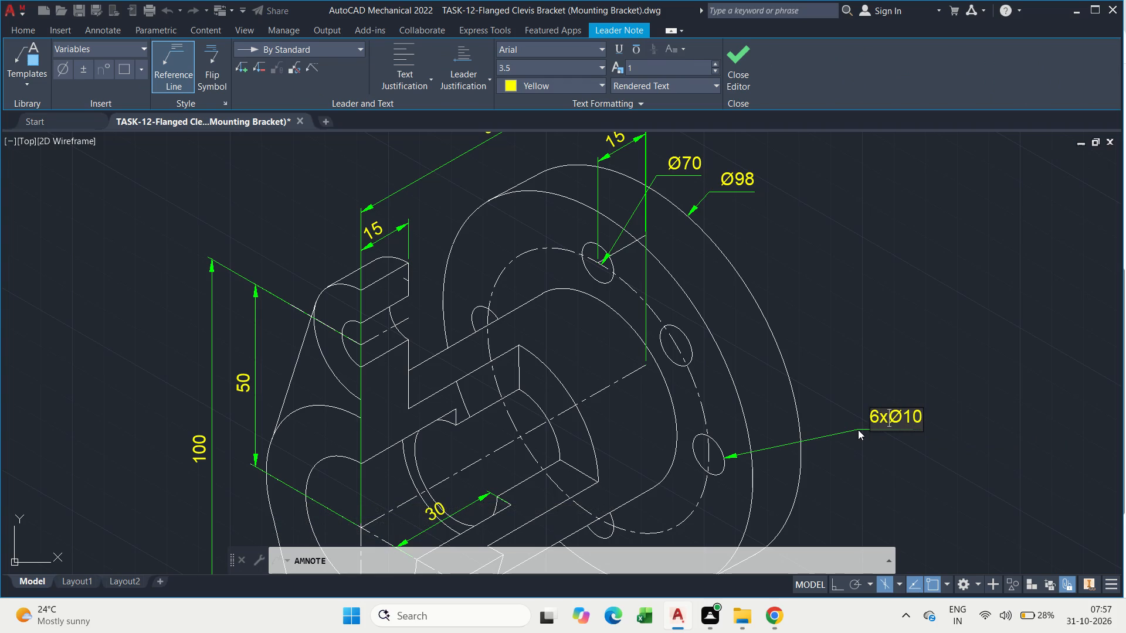
{"action": "key", "text": "space"}
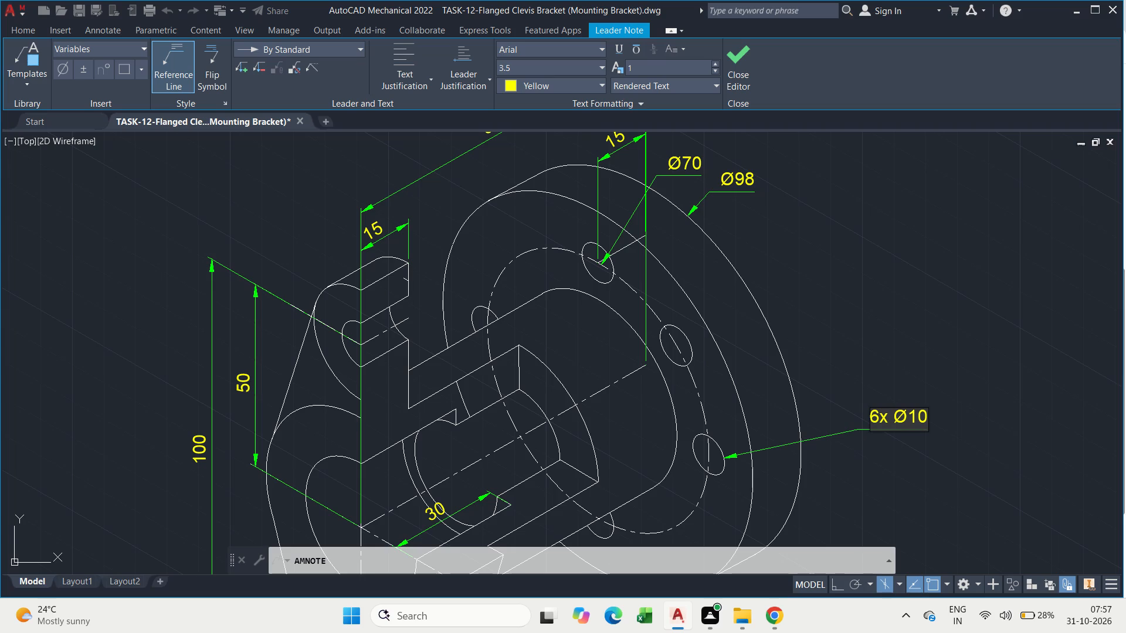
{"action": "left_click", "coordinate": [875, 418]}
{"action": "left_click", "coordinate": [878, 416]}
{"action": "key", "text": "space"}
{"action": "left_click", "coordinate": [883, 499]}
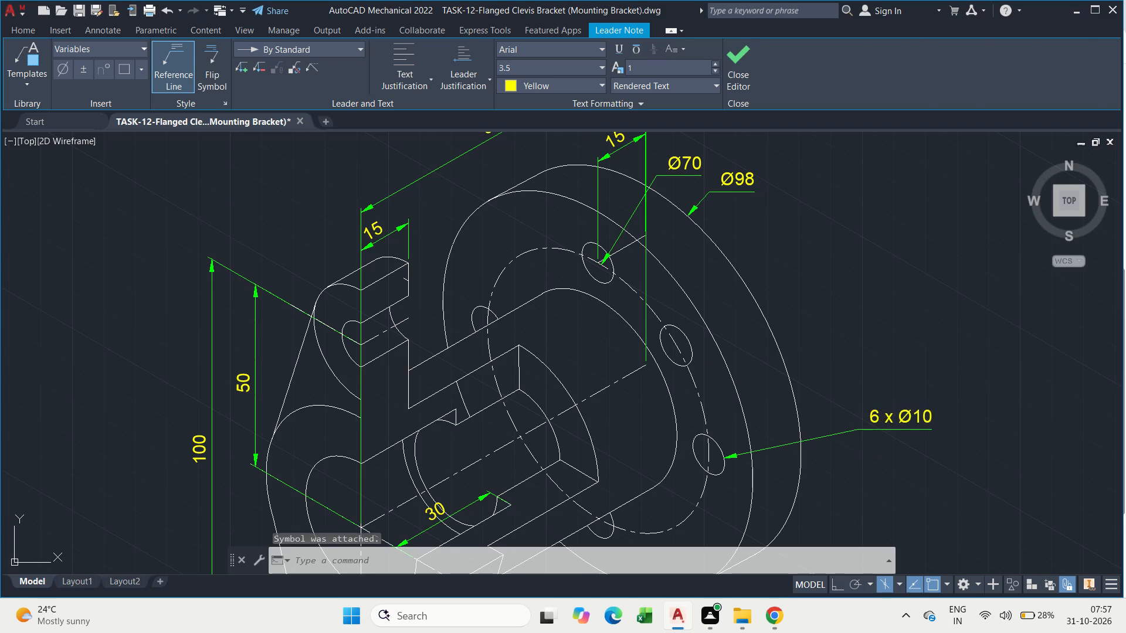
{"action": "scroll", "coordinate": [792, 438], "scroll_direction": "down", "scroll_amount": 2}
{"action": "key", "text": "Escape"}
{"action": "scroll", "coordinate": [787, 440], "scroll_direction": "up", "scroll_amount": 2}
{"action": "middle_click_drag", "start_coordinate": [758, 406], "coordinate": [742, 404]}
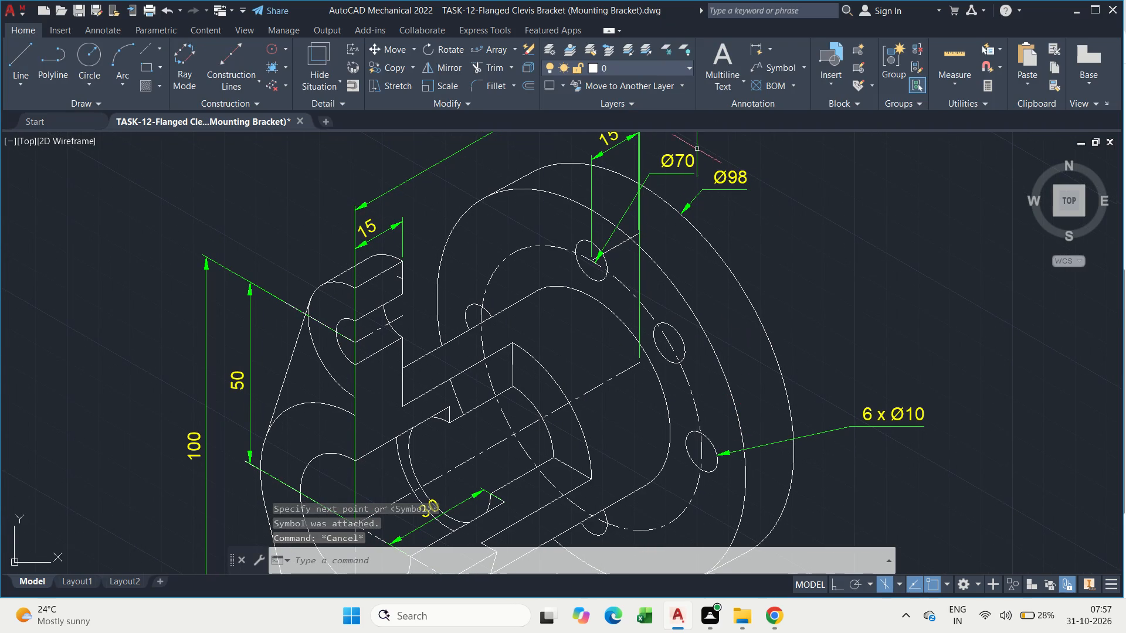
Add a leader note reading Ø50 to the hub arc inside the flange's bolt circle, with the text outside the flange.
{"action": "left_click", "coordinate": [765, 67]}
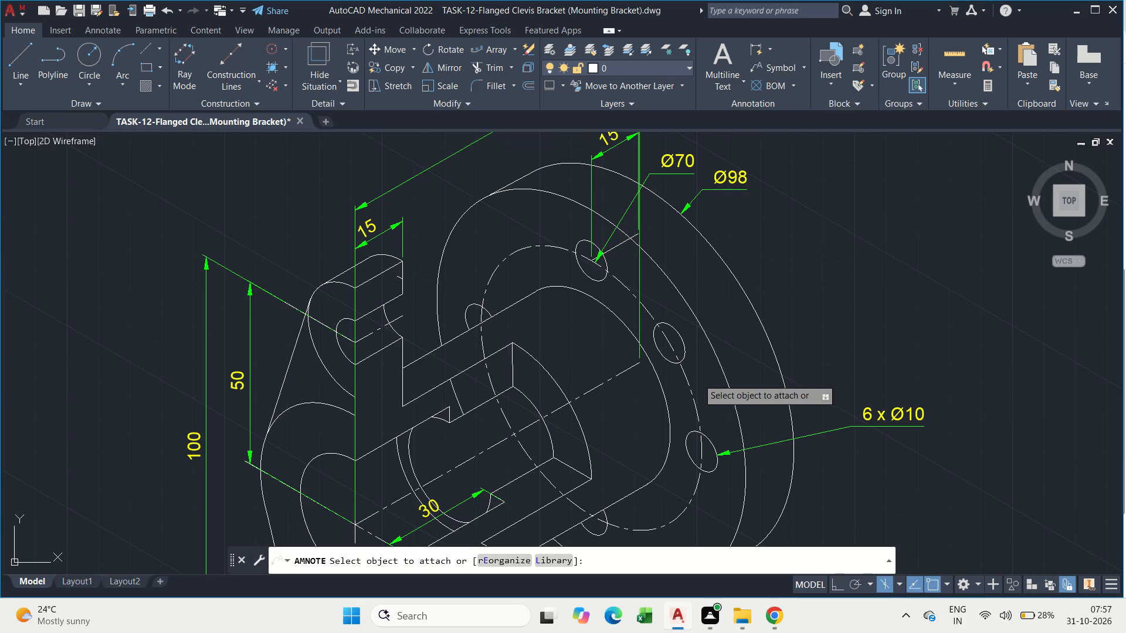
{"action": "left_click", "coordinate": [664, 399]}
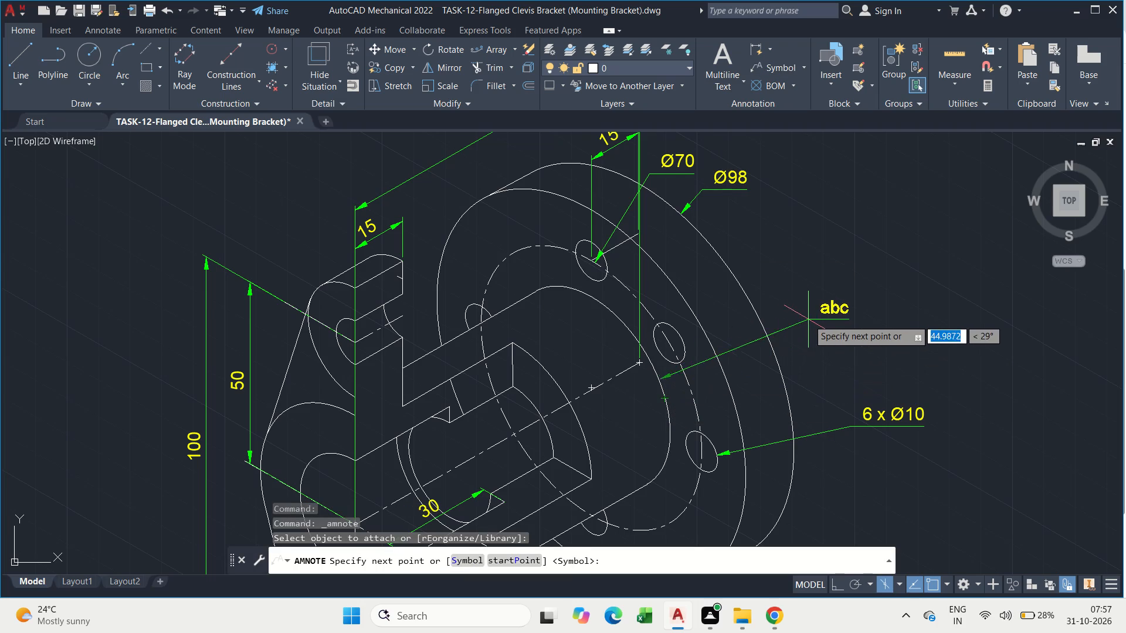
{"action": "left_click", "coordinate": [823, 333]}
{"action": "key", "text": "space"}
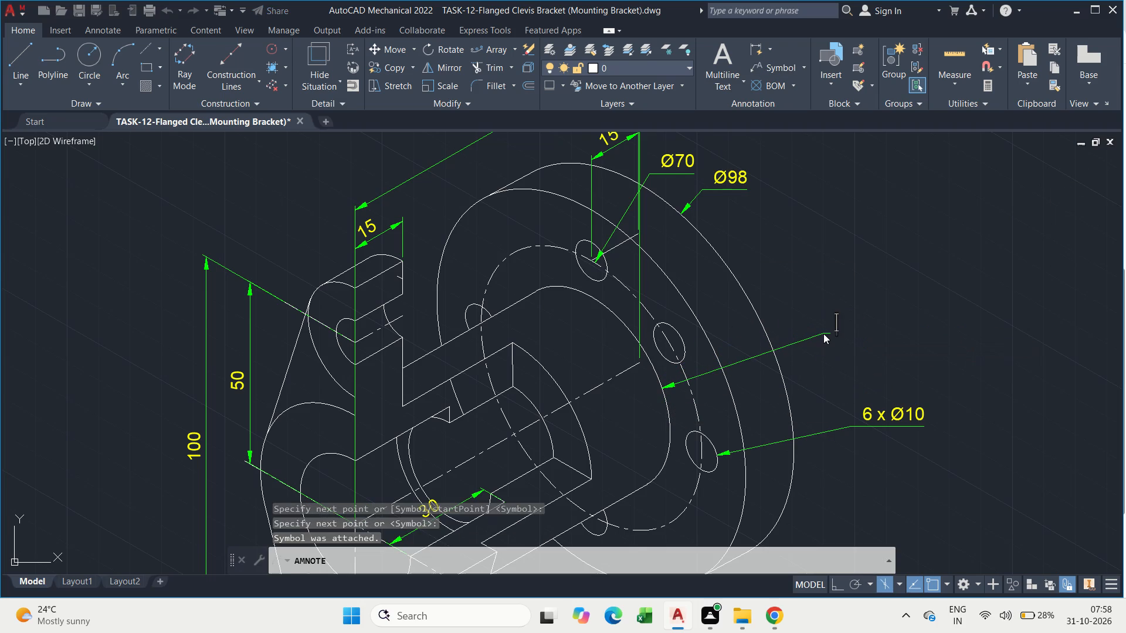
{"action": "type", "text": "%%C"}
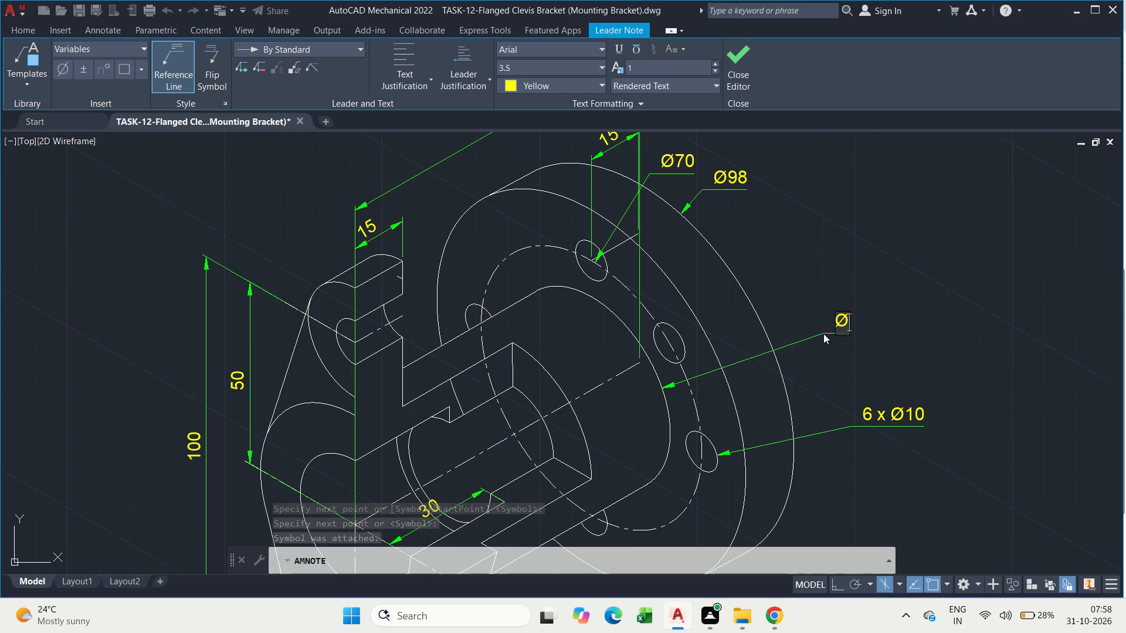
{"action": "type", "text": "50"}
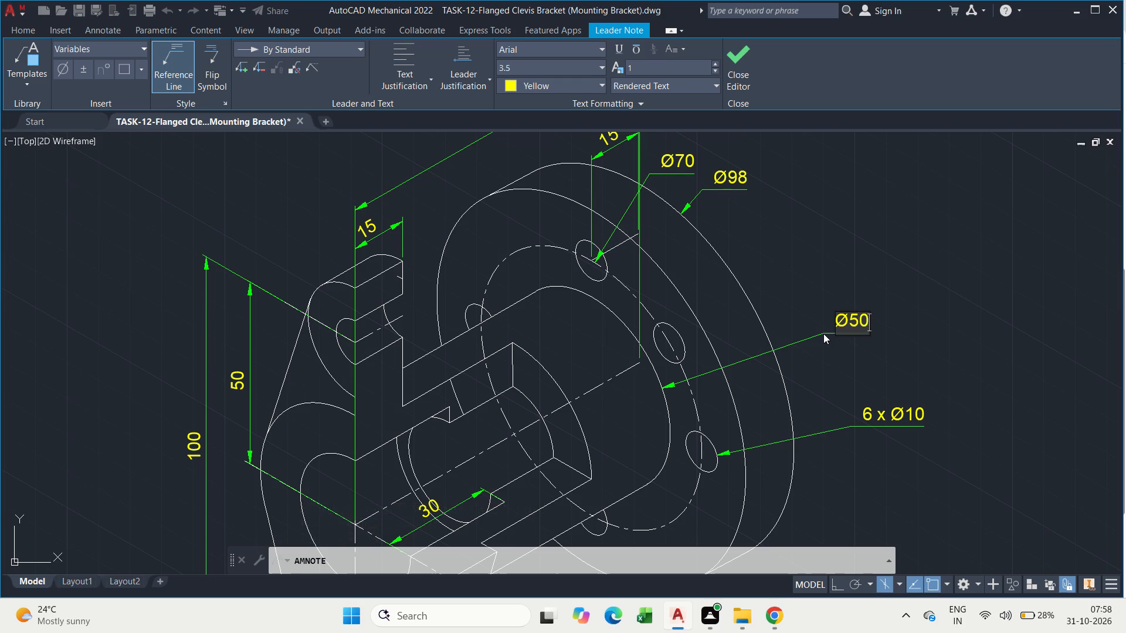
{"action": "left_click", "coordinate": [801, 294]}
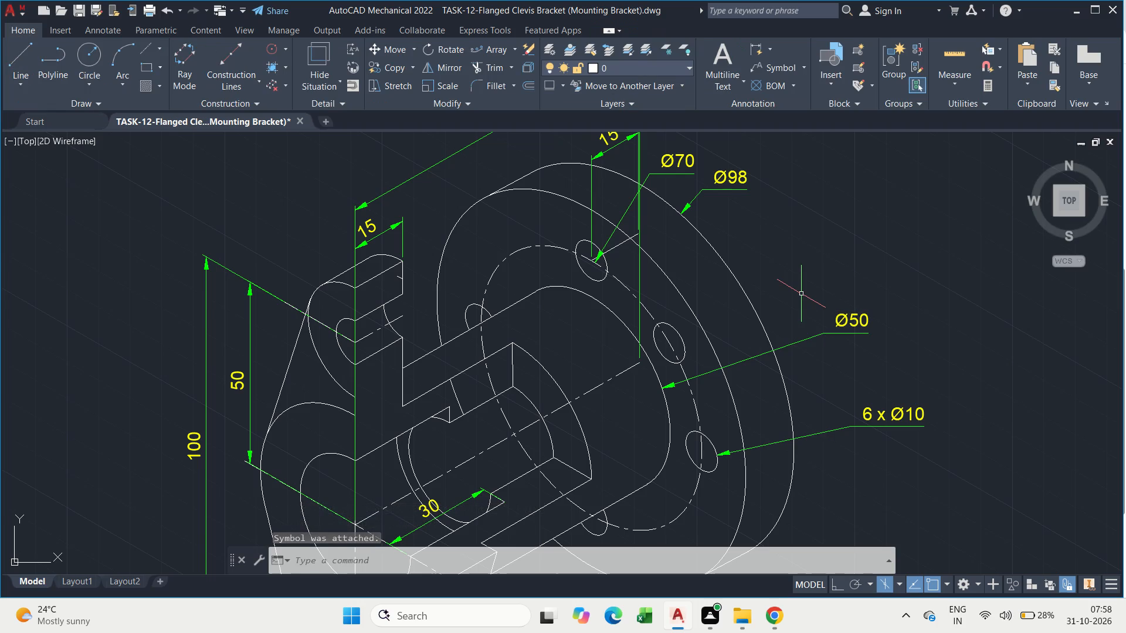
Shorten the Ø50 note's leader by moving its bend point along the leader toward the flange.
{"action": "left_click_drag", "start_coordinate": [858, 353], "coordinate": [855, 336]}
{"action": "left_click", "coordinate": [852, 321]}
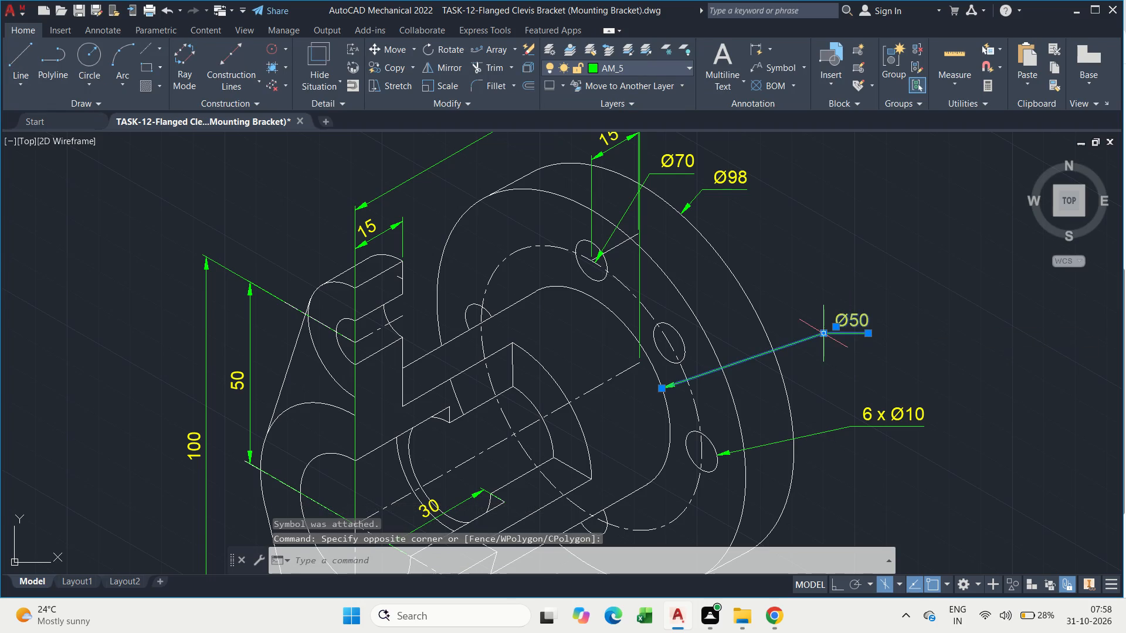
{"action": "left_click_drag", "start_coordinate": [826, 331], "coordinate": [813, 336]}
{"action": "left_click", "coordinate": [782, 343]}
{"action": "key", "text": "Escape"}
{"action": "scroll", "coordinate": [816, 380], "scroll_direction": "down", "scroll_amount": 2}
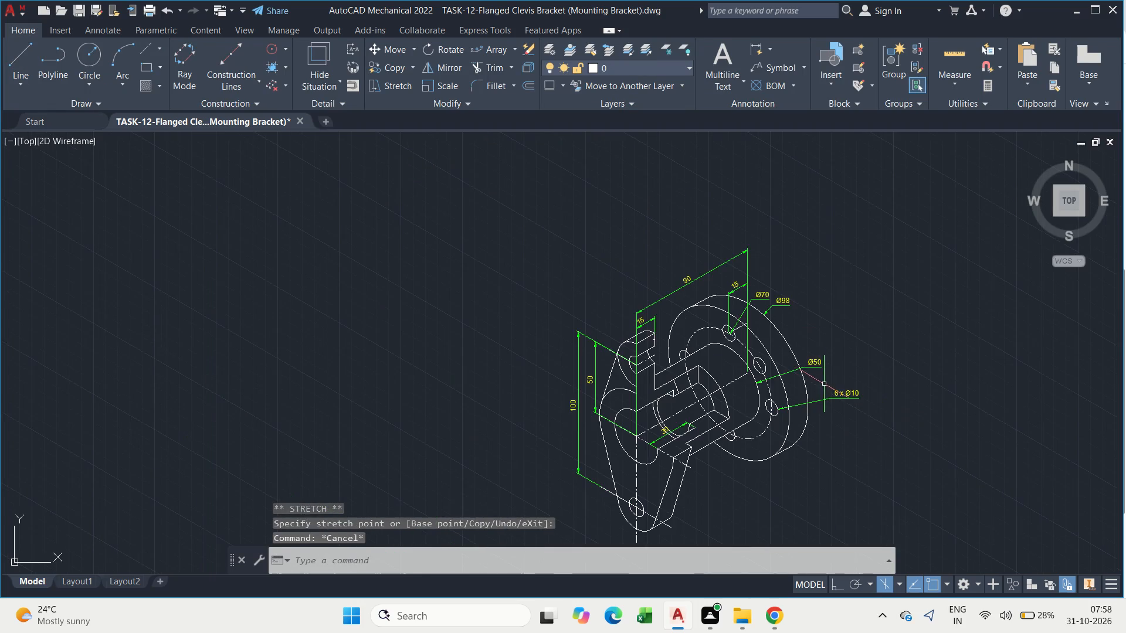
Save the drawing.
{"action": "key", "text": "ctrl+s"}
{"action": "key", "text": "ctrl+s"}
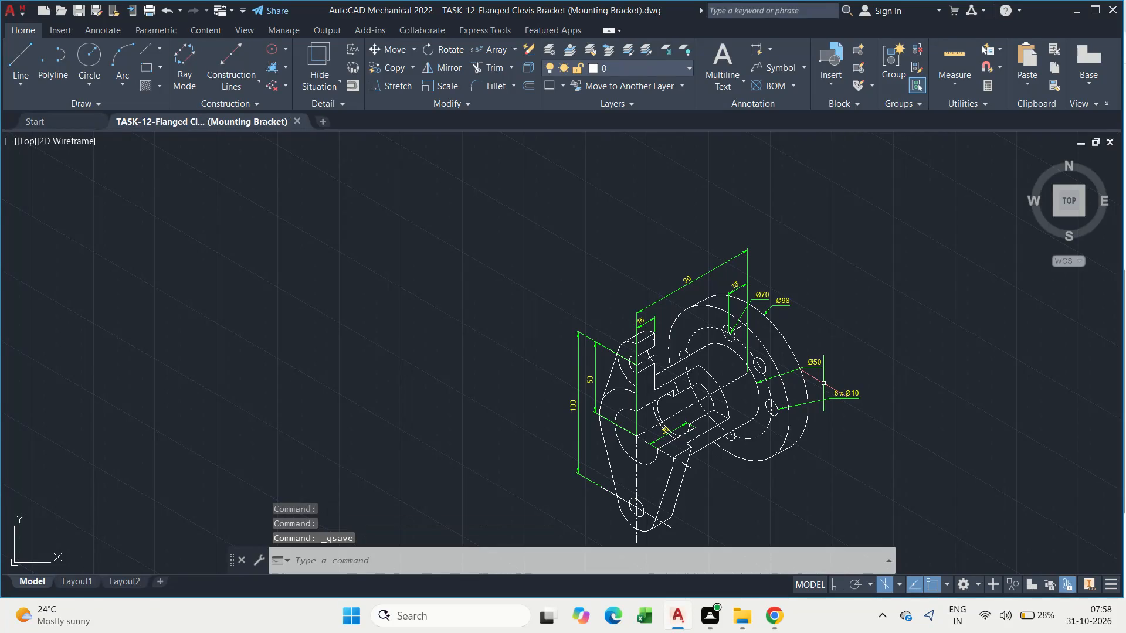
Add a leader note reading Ø26 to the larger arc around the central bore, with the text just beyond the arc.
{"action": "left_click", "coordinate": [779, 68]}
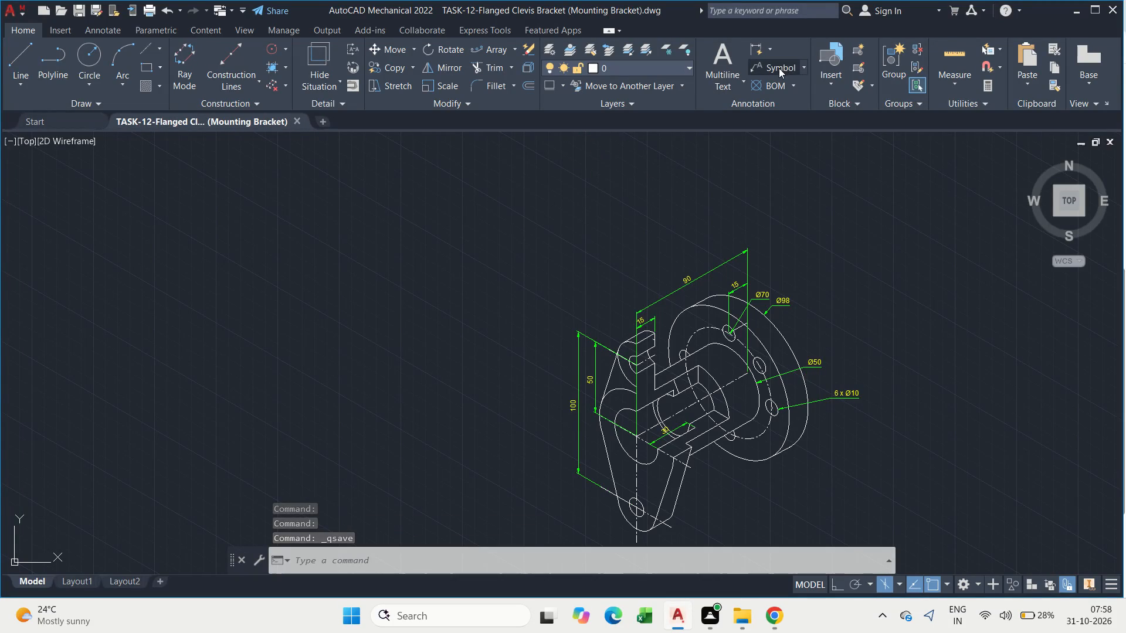
{"action": "scroll", "coordinate": [704, 374], "scroll_direction": "up", "scroll_amount": 3}
{"action": "scroll", "coordinate": [704, 374], "scroll_direction": "down", "scroll_amount": 1}
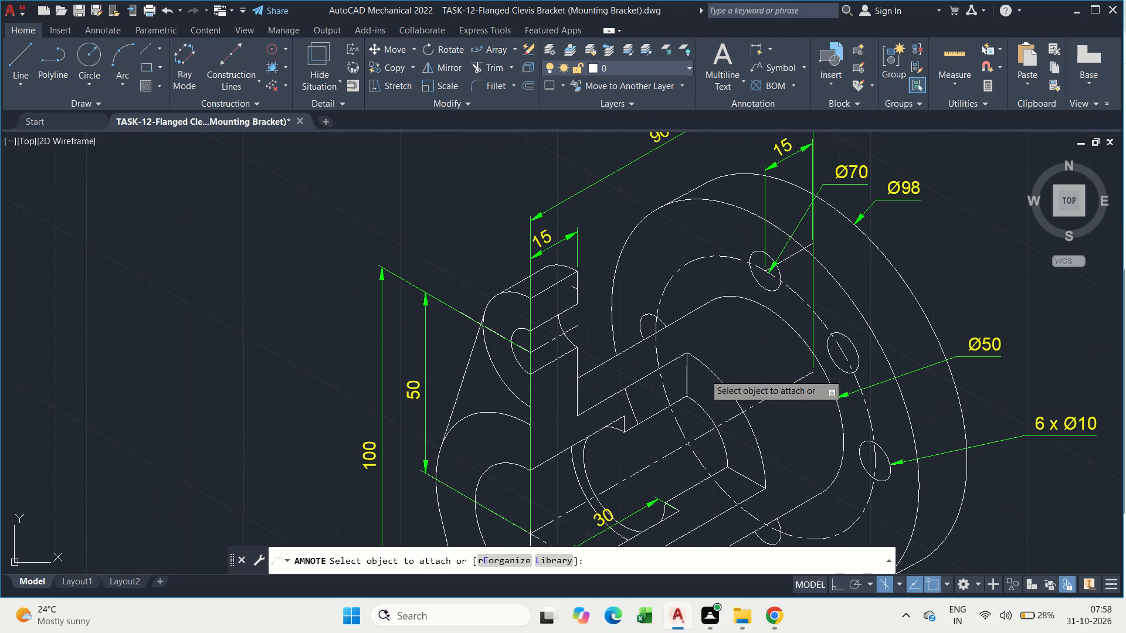
{"action": "left_click", "coordinate": [727, 389]}
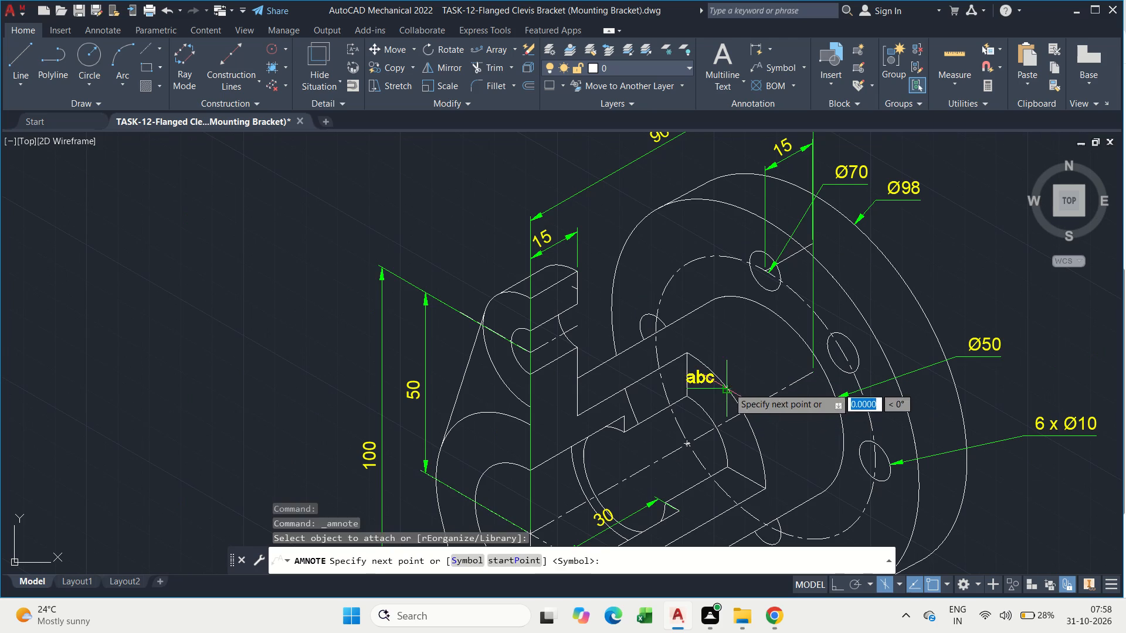
{"action": "left_click", "coordinate": [747, 364]}
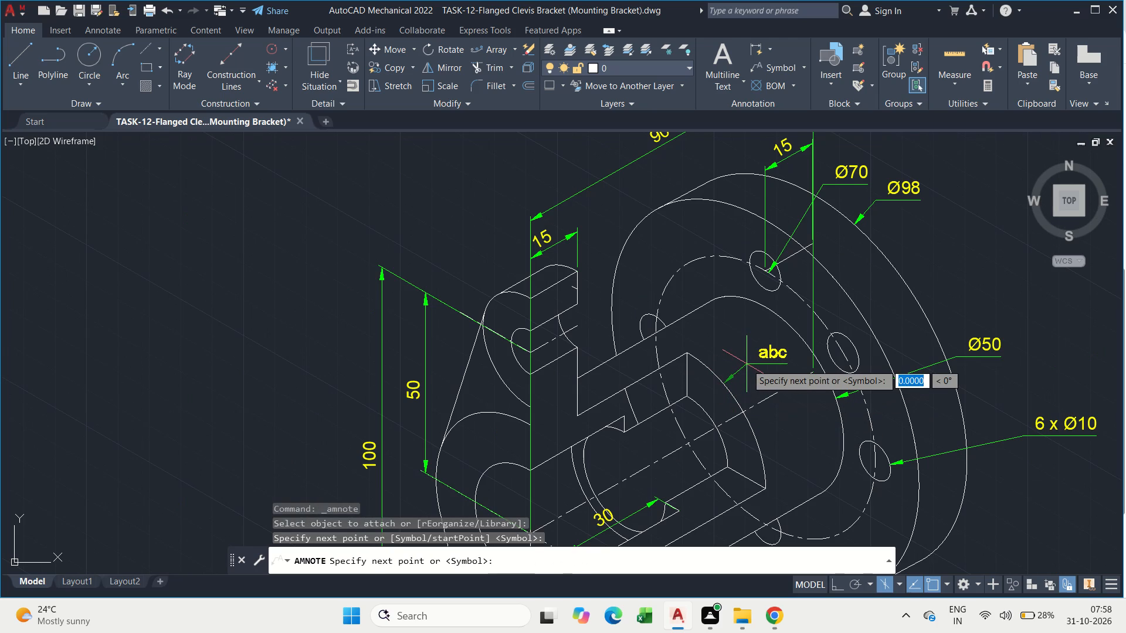
{"action": "key", "text": "space"}
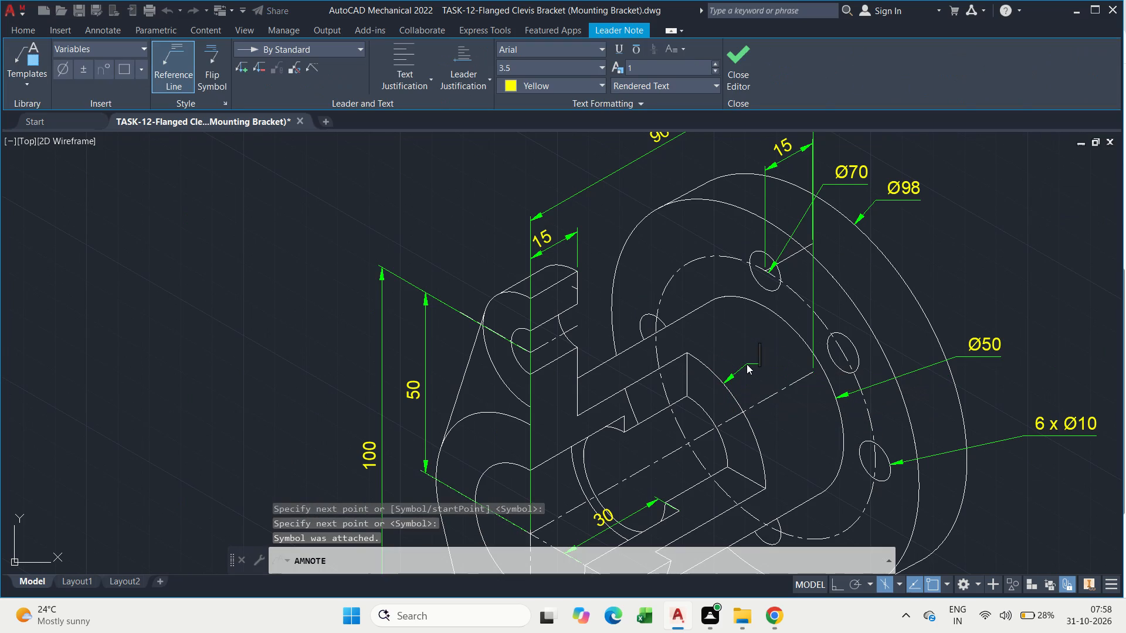
{"action": "type", "text": "%%C"}
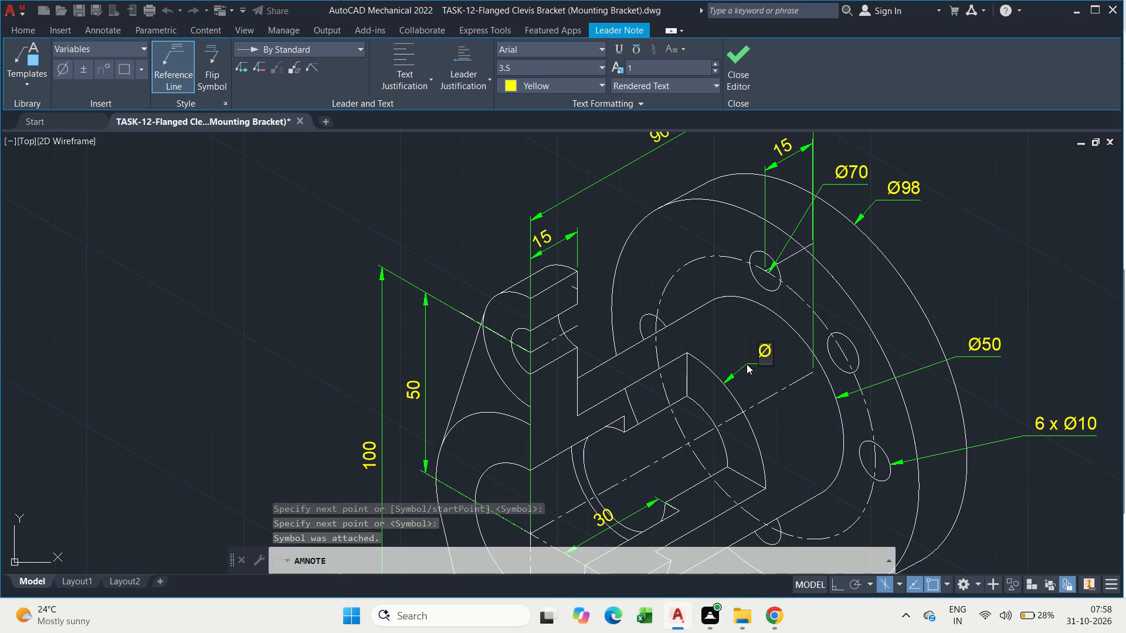
{"action": "type", "text": "26"}
{"action": "left_click", "coordinate": [758, 478]}
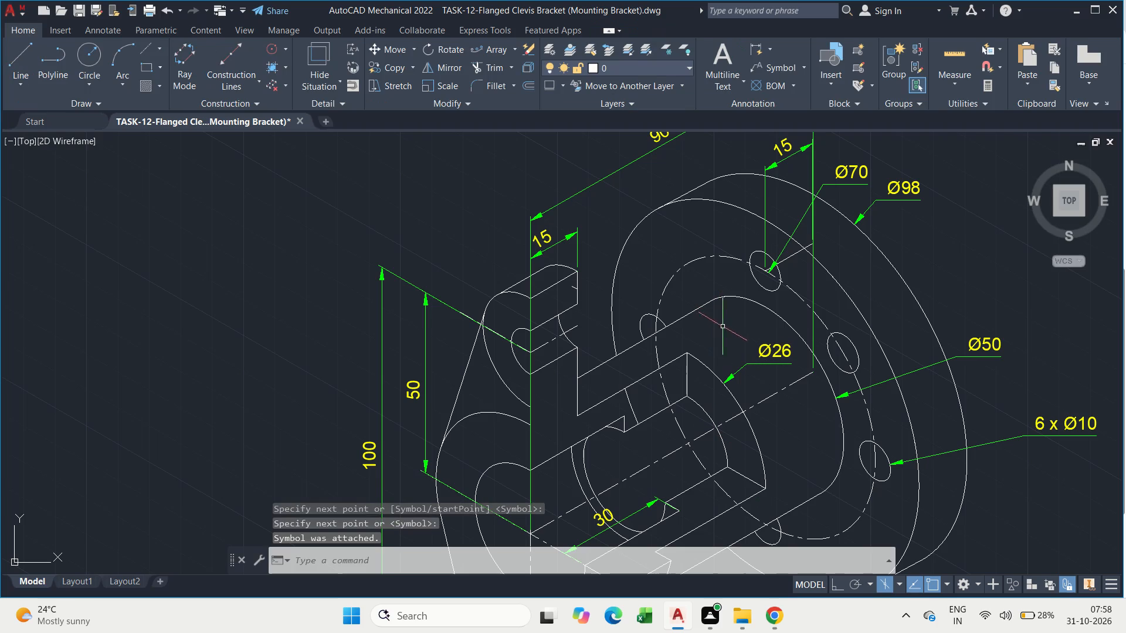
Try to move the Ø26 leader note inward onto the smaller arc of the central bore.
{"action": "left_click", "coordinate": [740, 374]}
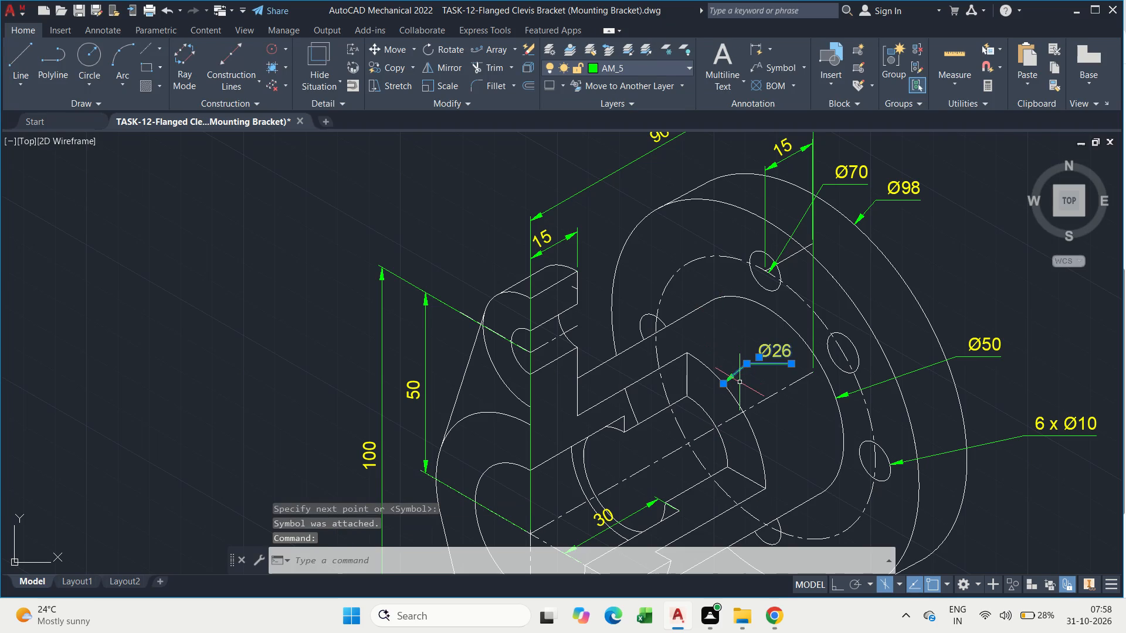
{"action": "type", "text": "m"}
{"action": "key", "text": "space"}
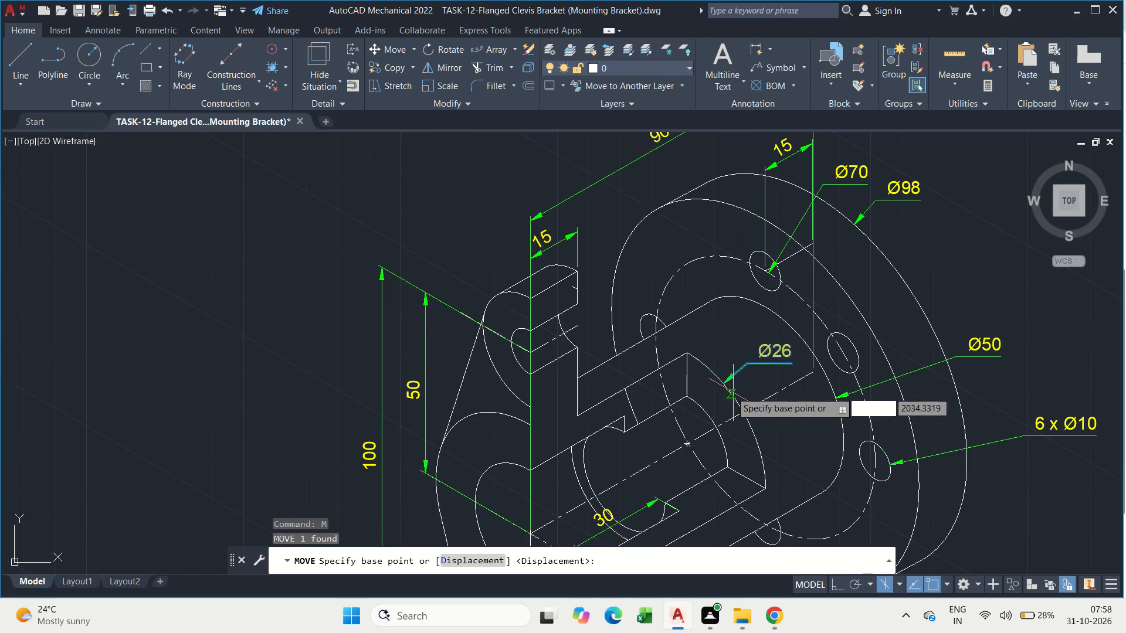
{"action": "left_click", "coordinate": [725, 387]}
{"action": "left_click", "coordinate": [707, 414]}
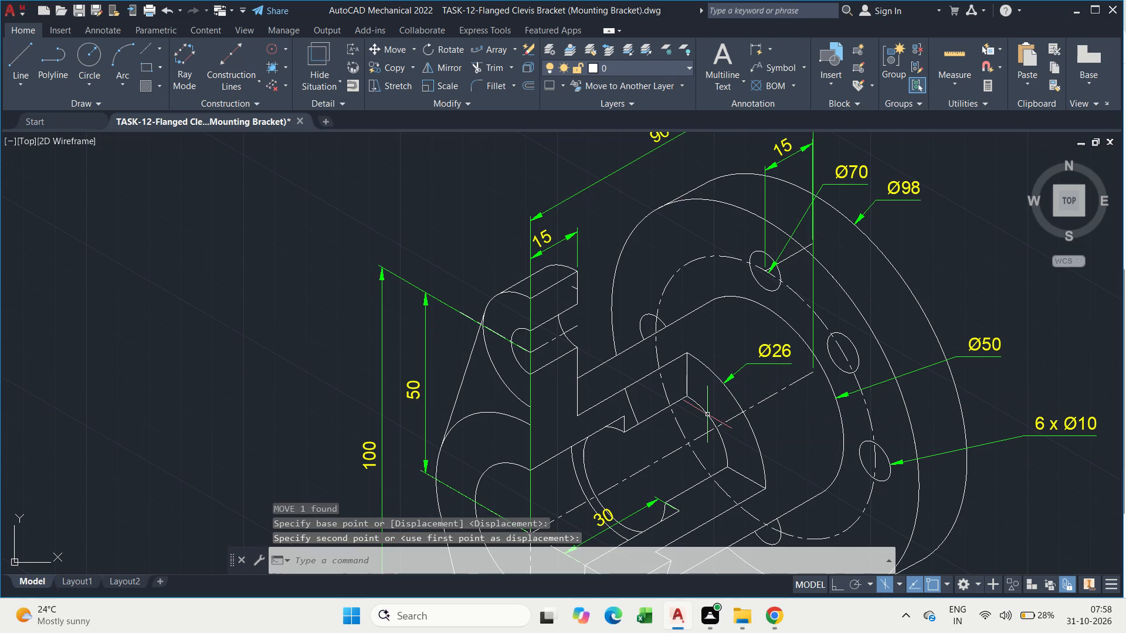
Delete the Ø26 leader note attached to the larger arc around the central bore.
{"action": "scroll", "coordinate": [731, 386], "scroll_direction": "up", "scroll_amount": 1}
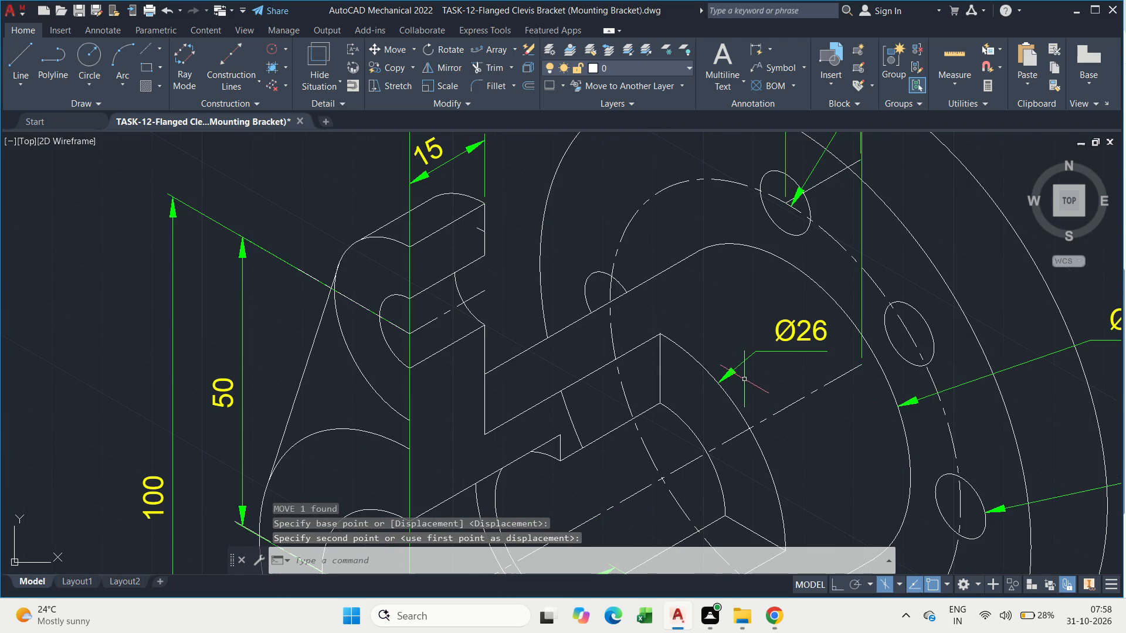
{"action": "left_click", "coordinate": [749, 375]}
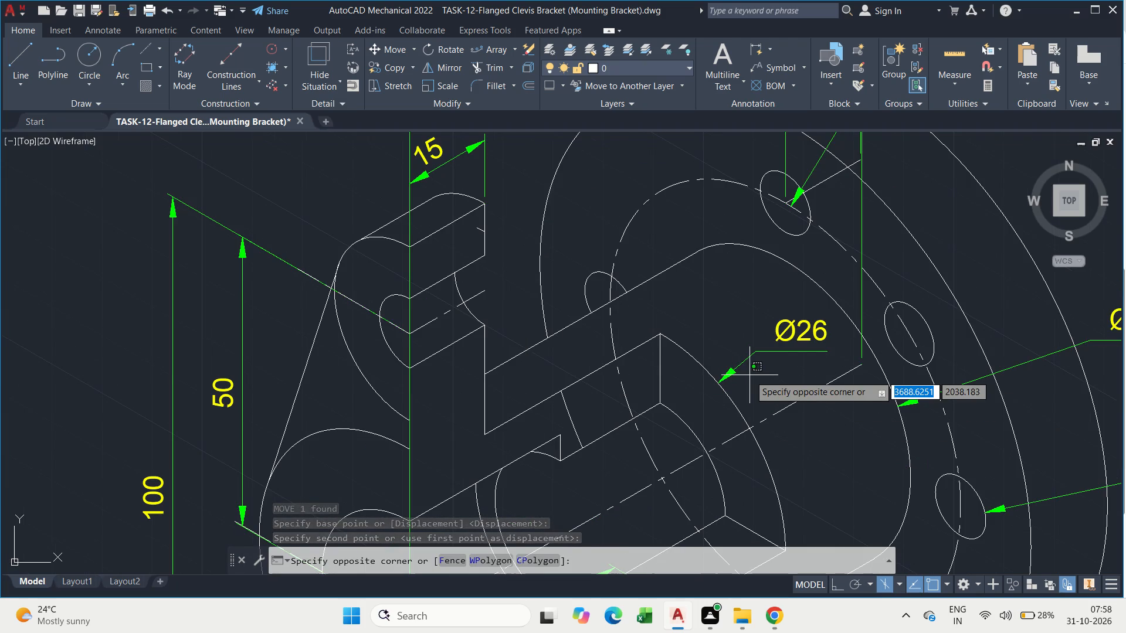
{"action": "scroll", "coordinate": [749, 375], "scroll_direction": "down", "scroll_amount": 1}
{"action": "left_click_drag", "start_coordinate": [762, 372], "coordinate": [756, 365]}
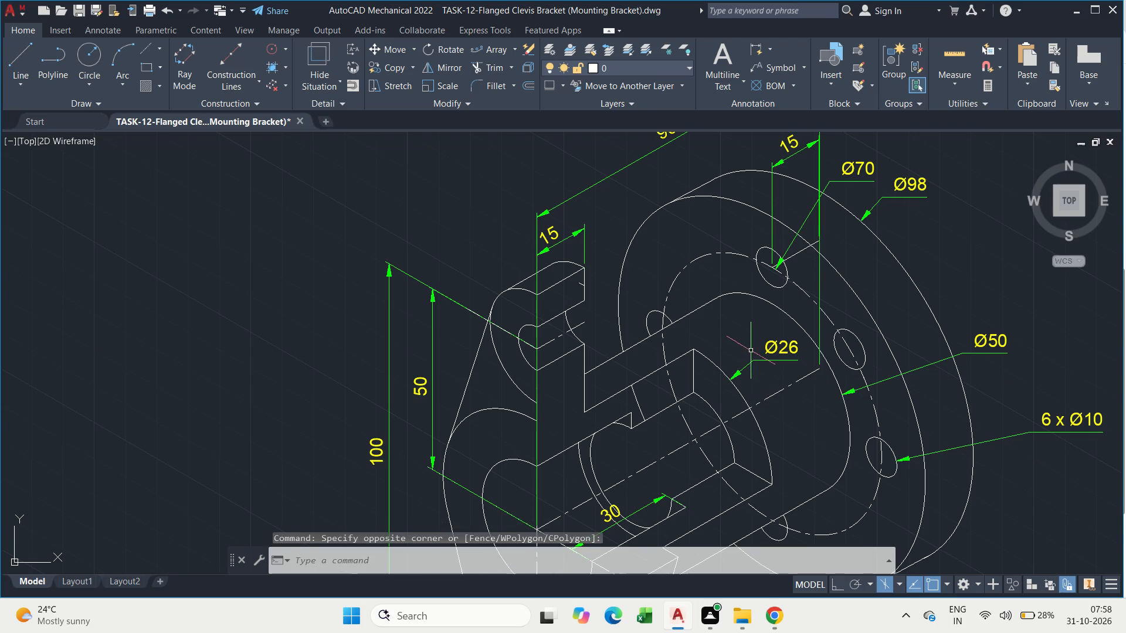
{"action": "left_click", "coordinate": [751, 350]}
{"action": "left_click_drag", "start_coordinate": [752, 359], "coordinate": [756, 367]}
{"action": "left_click_drag", "start_coordinate": [763, 387], "coordinate": [738, 365]}
{"action": "left_click", "coordinate": [734, 356]}
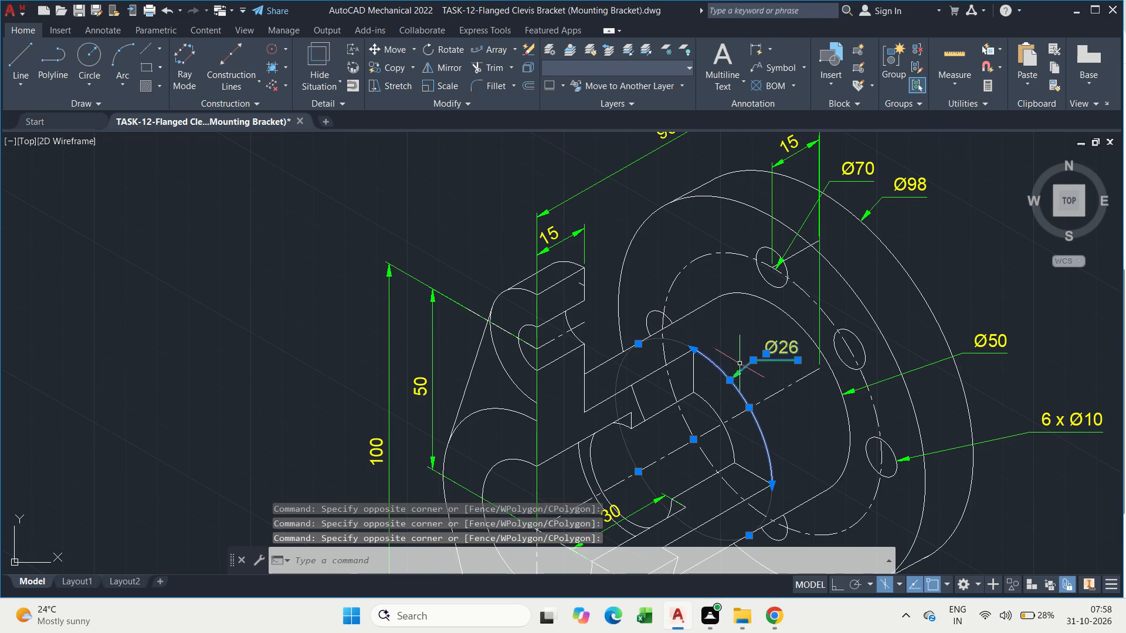
{"action": "key", "text": "Escape"}
{"action": "key", "text": "Escape"}
{"action": "left_click_drag", "start_coordinate": [767, 370], "coordinate": [759, 358]}
{"action": "left_click", "coordinate": [755, 350]}
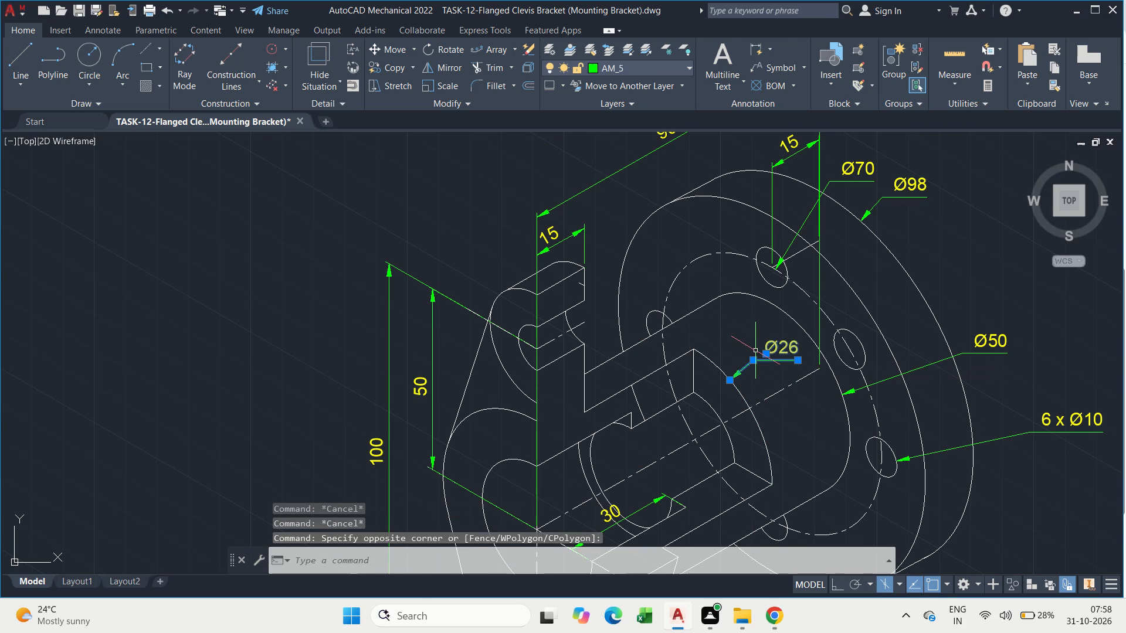
{"action": "key", "text": "Delete"}
{"action": "key", "text": "Escape"}
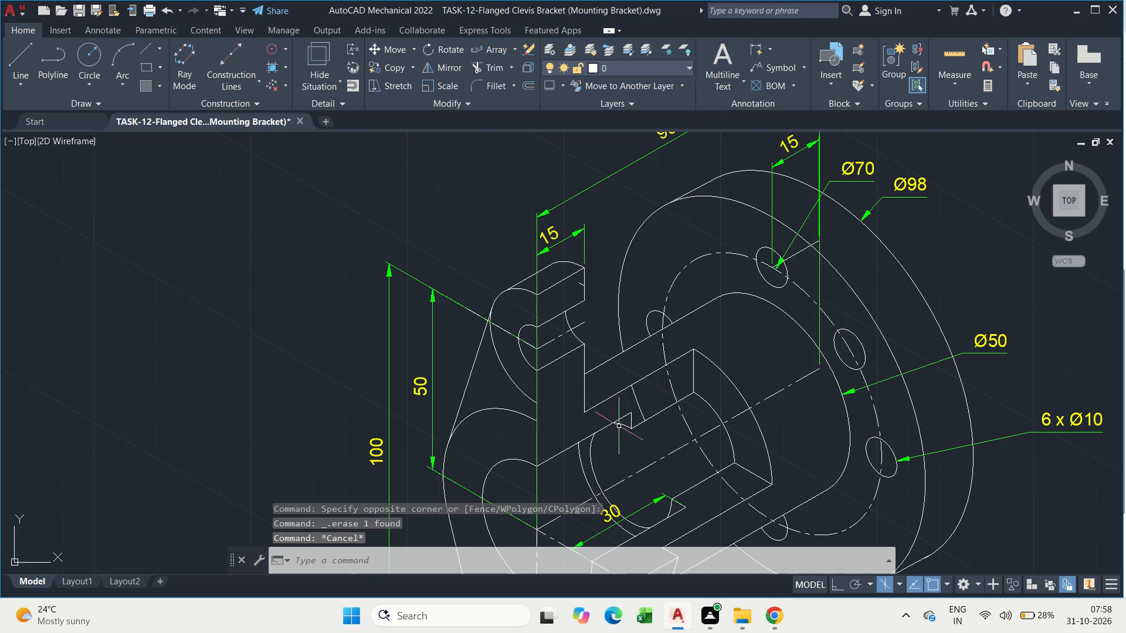
Examine the central bore arcs and the bracket's existing dimensions and leader notes.
{"action": "scroll", "coordinate": [700, 451], "scroll_direction": "down", "scroll_amount": 2}
{"action": "middle_click_drag", "start_coordinate": [698, 450], "coordinate": [573, 373]}
{"action": "scroll", "coordinate": [595, 354], "scroll_direction": "up", "scroll_amount": 2}
{"action": "middle_click_drag", "start_coordinate": [589, 335], "coordinate": [649, 371]}
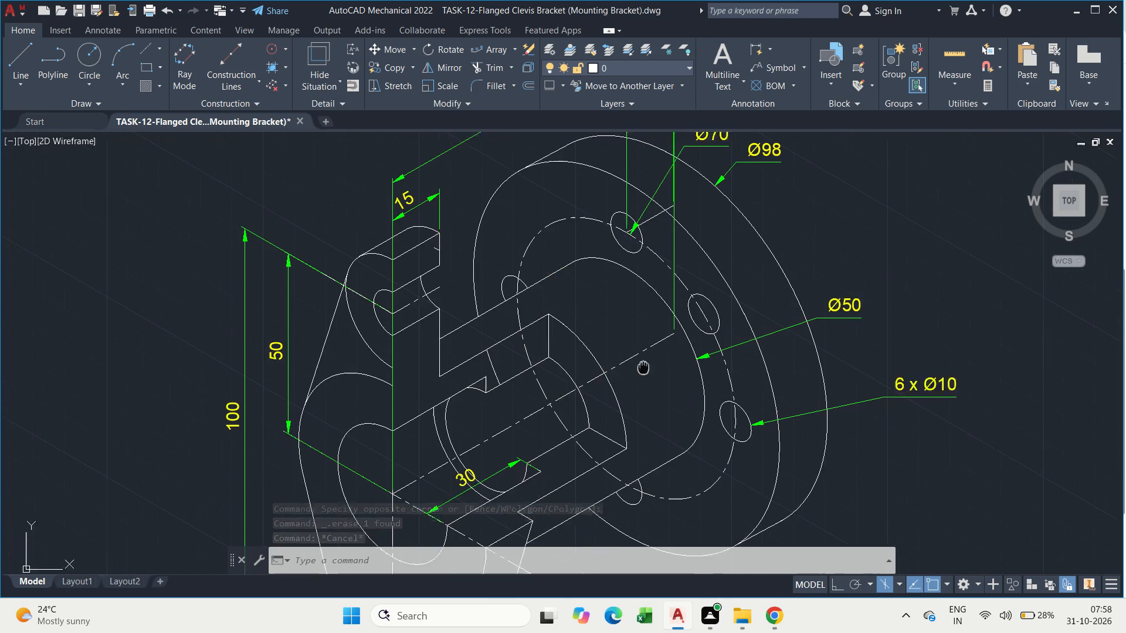
{"action": "middle_click_drag", "start_coordinate": [649, 371], "coordinate": [649, 372]}
{"action": "scroll", "coordinate": [646, 333], "scroll_direction": "down", "scroll_amount": 1}
{"action": "middle_click_drag", "start_coordinate": [646, 333], "coordinate": [829, 328]}
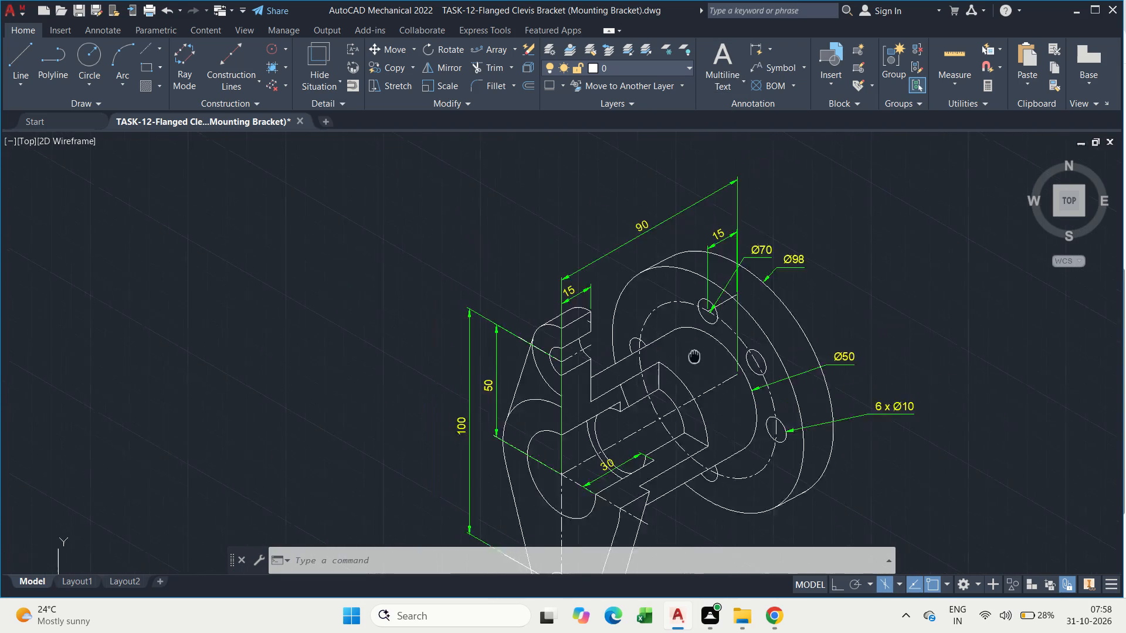
{"action": "middle_click_drag", "start_coordinate": [829, 328], "coordinate": [846, 328]}
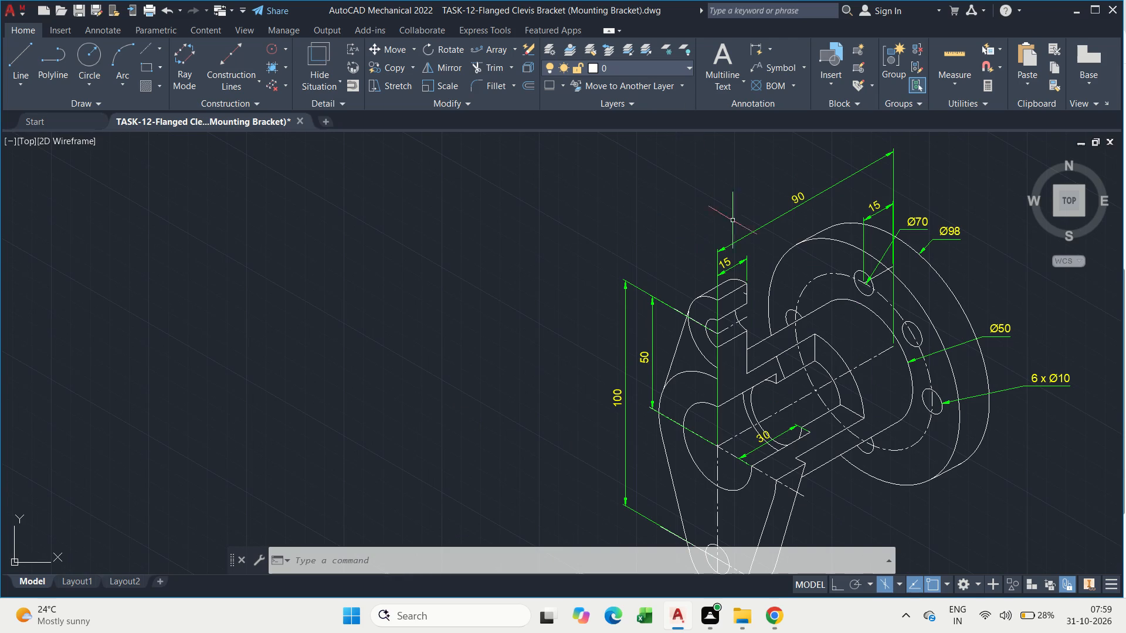
{"action": "scroll", "coordinate": [786, 365], "scroll_direction": "up", "scroll_amount": 2}
{"action": "middle_click_drag", "start_coordinate": [932, 406], "coordinate": [716, 413]}
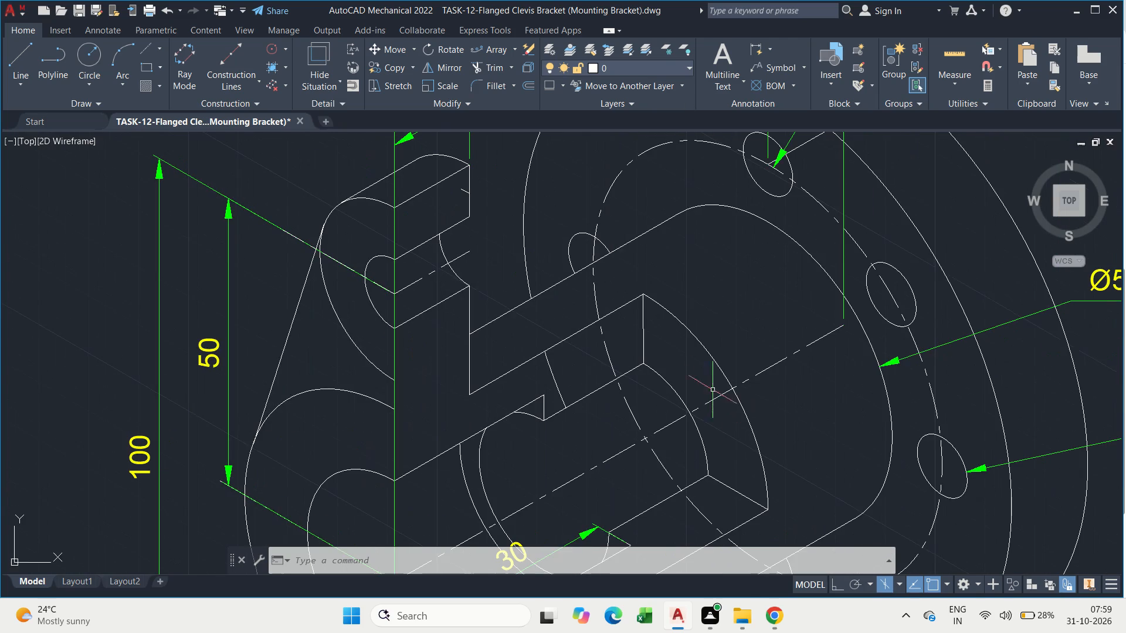
{"action": "scroll", "coordinate": [706, 359], "scroll_direction": "down", "scroll_amount": 2}
{"action": "middle_click_drag", "start_coordinate": [734, 353], "coordinate": [692, 341]}
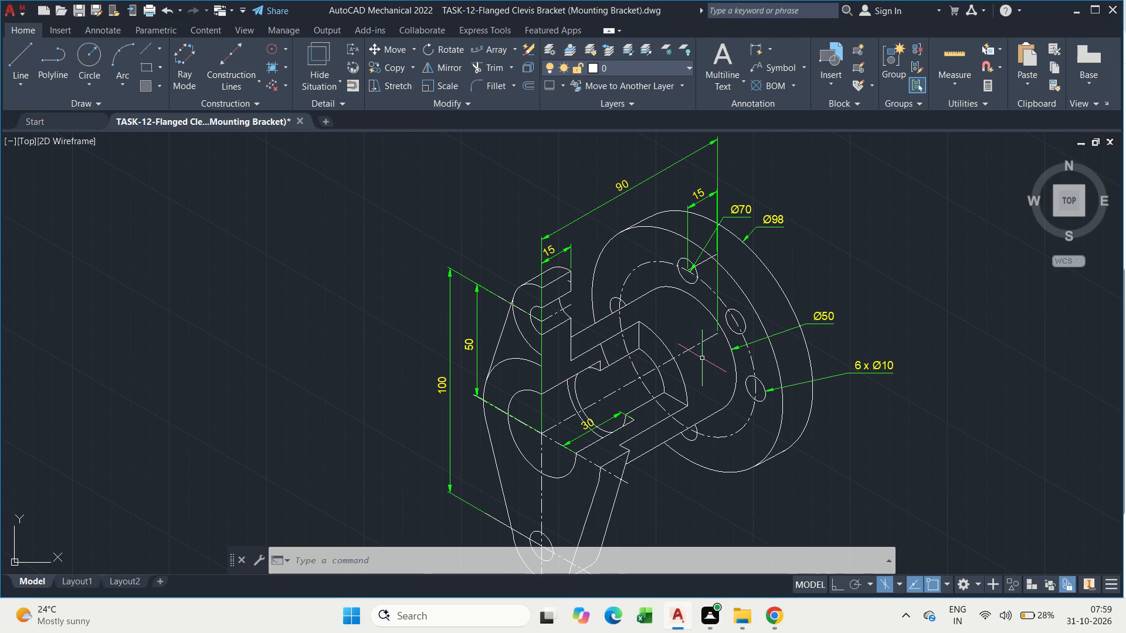
{"action": "middle_click_drag", "start_coordinate": [728, 313], "coordinate": [850, 360]}
{"action": "key", "text": "Escape"}
{"action": "scroll", "coordinate": [826, 477], "scroll_direction": "up", "scroll_amount": 2}
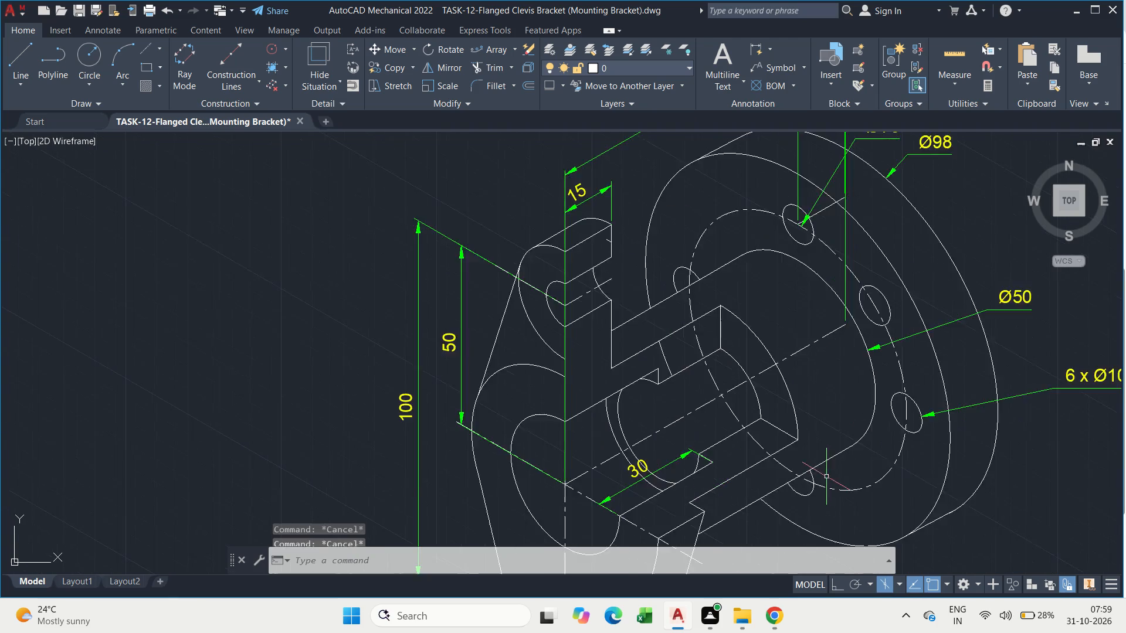
{"action": "middle_click_drag", "start_coordinate": [741, 355], "coordinate": [711, 378]}
{"action": "scroll", "coordinate": [680, 348], "scroll_direction": "down", "scroll_amount": 2}
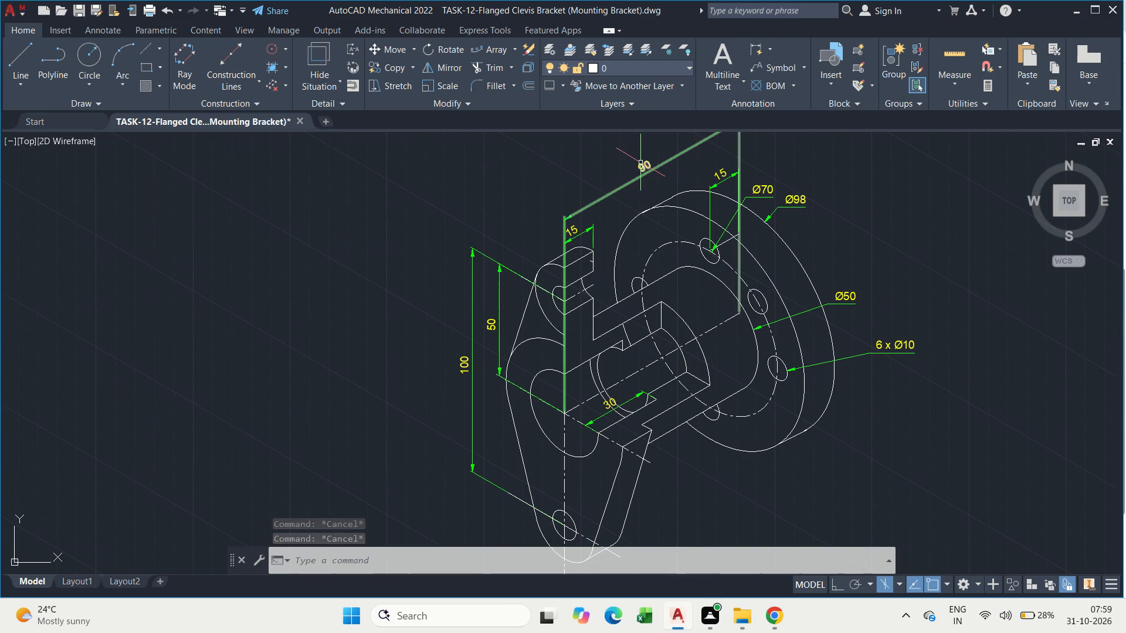
Add a leader note reading Ø26 to the smaller arc of the central bore, with the text just outside the larger arc.
{"action": "left_click", "coordinate": [769, 76]}
{"action": "left_click", "coordinate": [767, 69]}
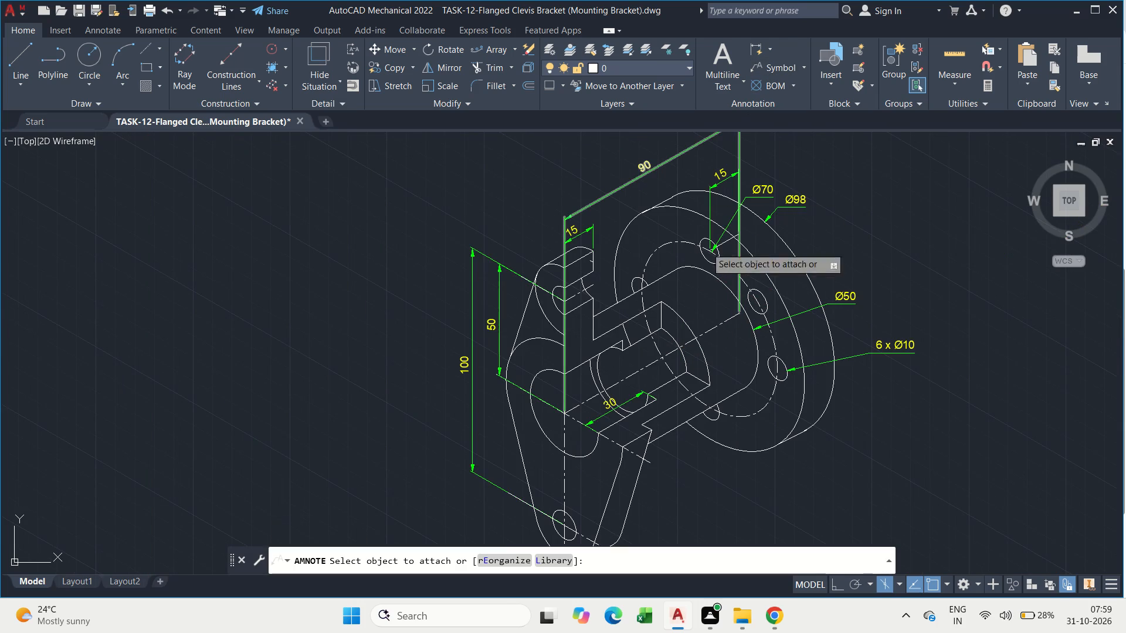
{"action": "scroll", "coordinate": [706, 333], "scroll_direction": "up", "scroll_amount": 1}
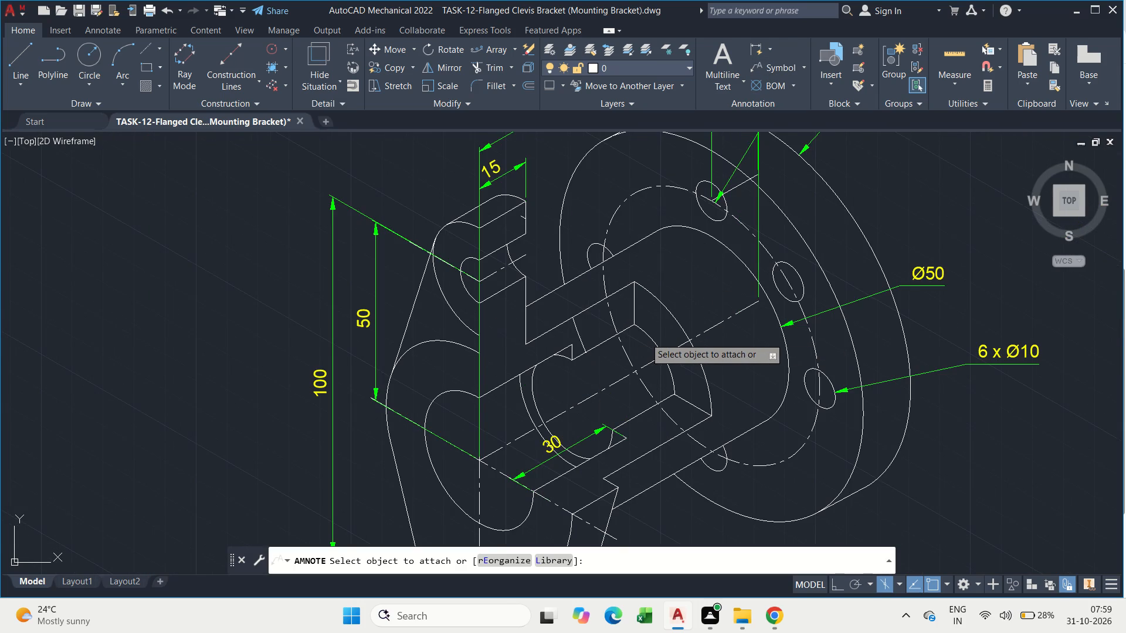
{"action": "left_click", "coordinate": [647, 338]}
{"action": "left_click", "coordinate": [686, 303]}
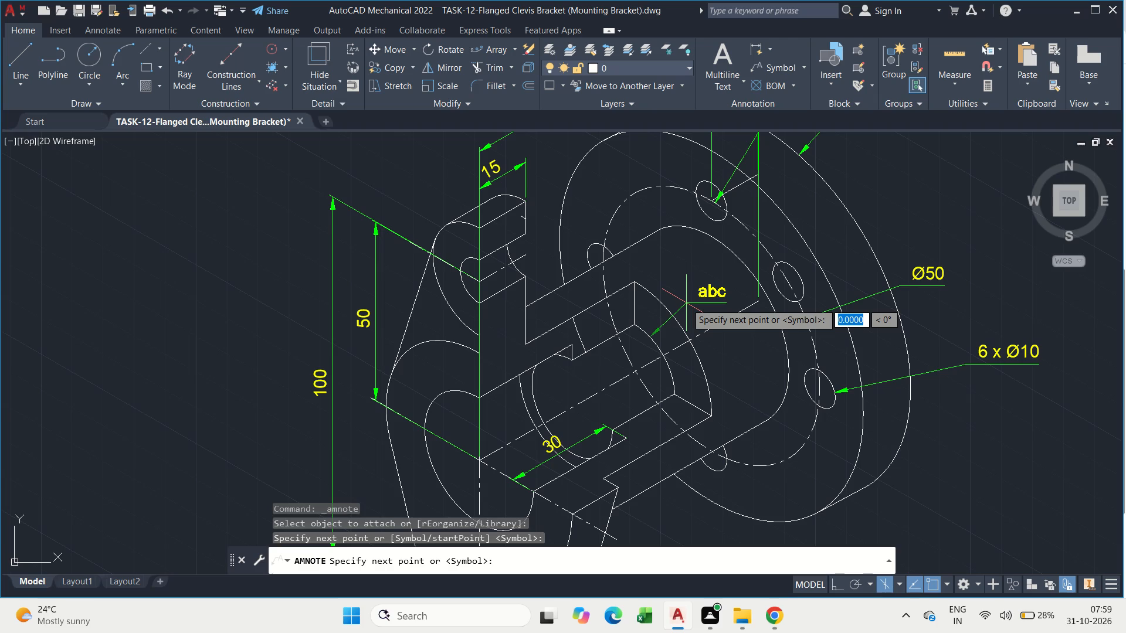
{"action": "key", "text": "space"}
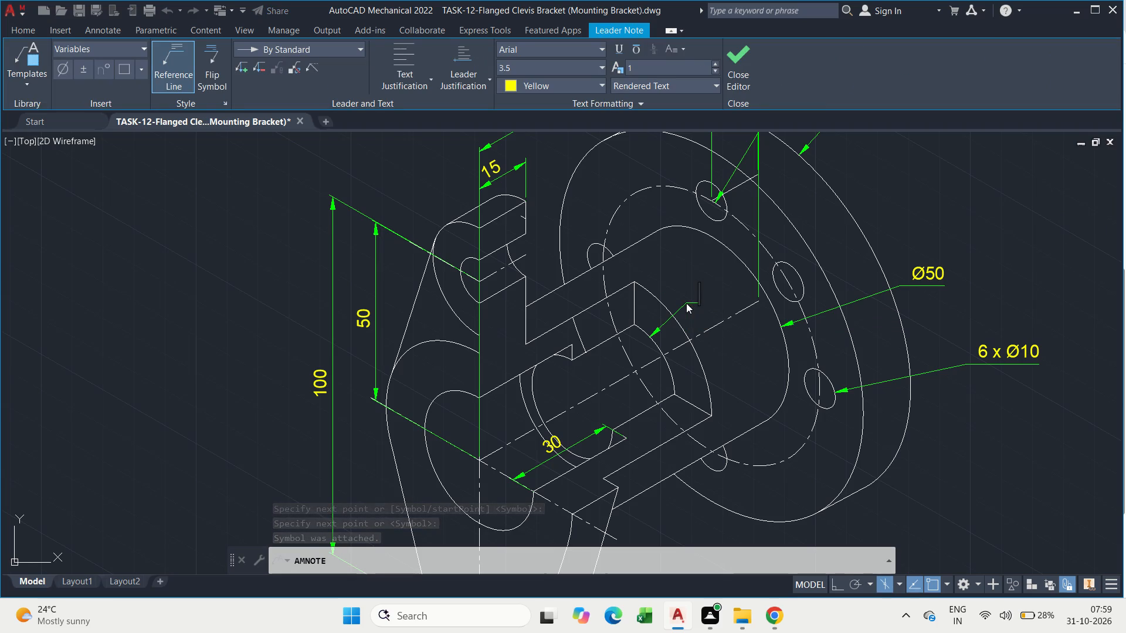
{"action": "type", "text": "%%C"}
{"action": "type", "text": "26"}
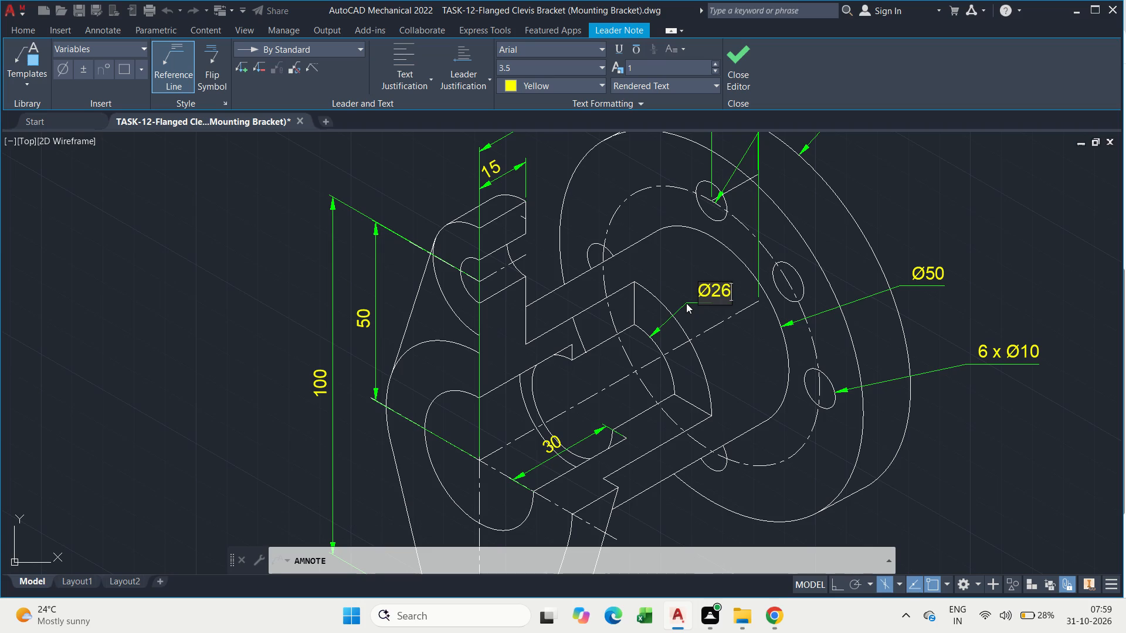
{"action": "left_click", "coordinate": [713, 377]}
{"action": "key", "text": "Escape"}
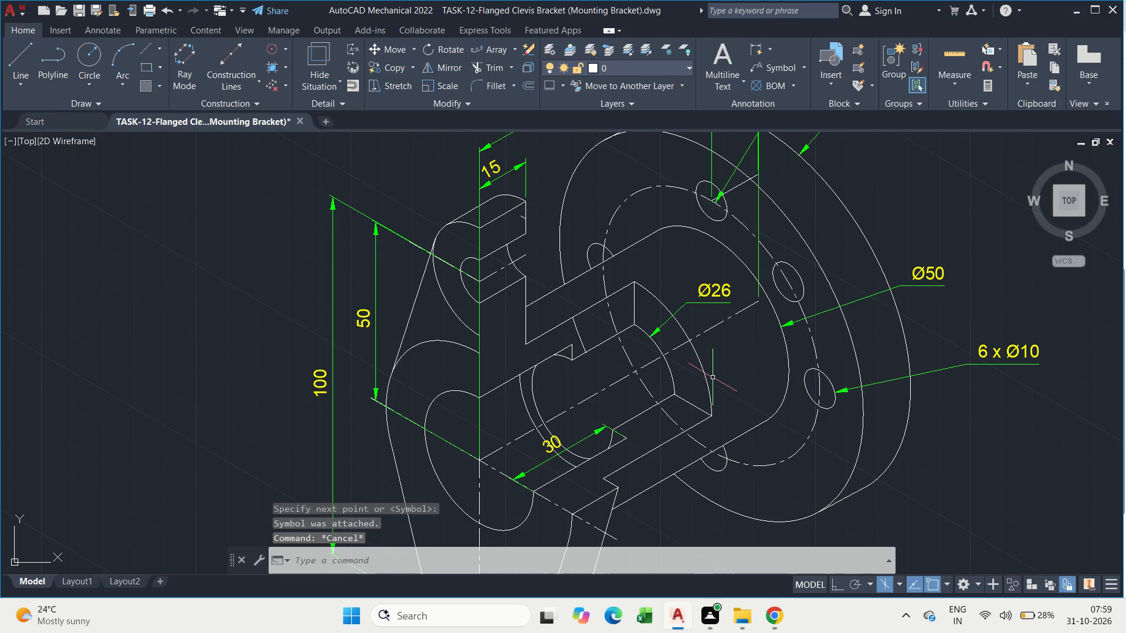
Add a leader note reading Ø35 to the lower curve of the front boss, with the text over the lower arm's side edge.
{"action": "middle_click_drag", "start_coordinate": [595, 494], "coordinate": [696, 303]}
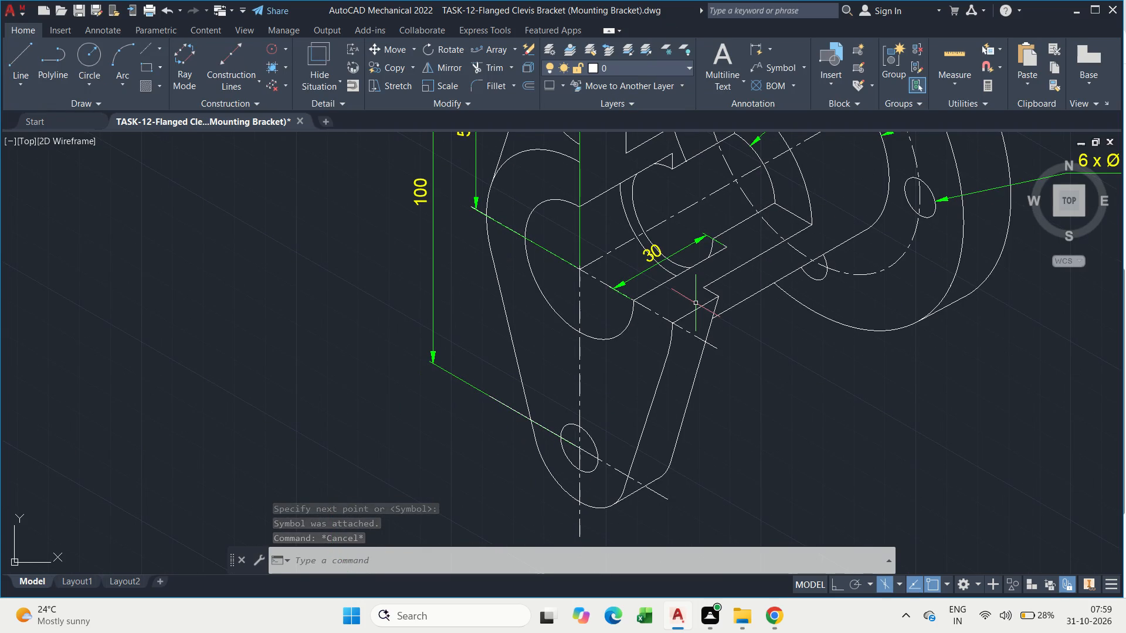
{"action": "left_click", "coordinate": [768, 51]}
{"action": "key", "text": "Escape"}
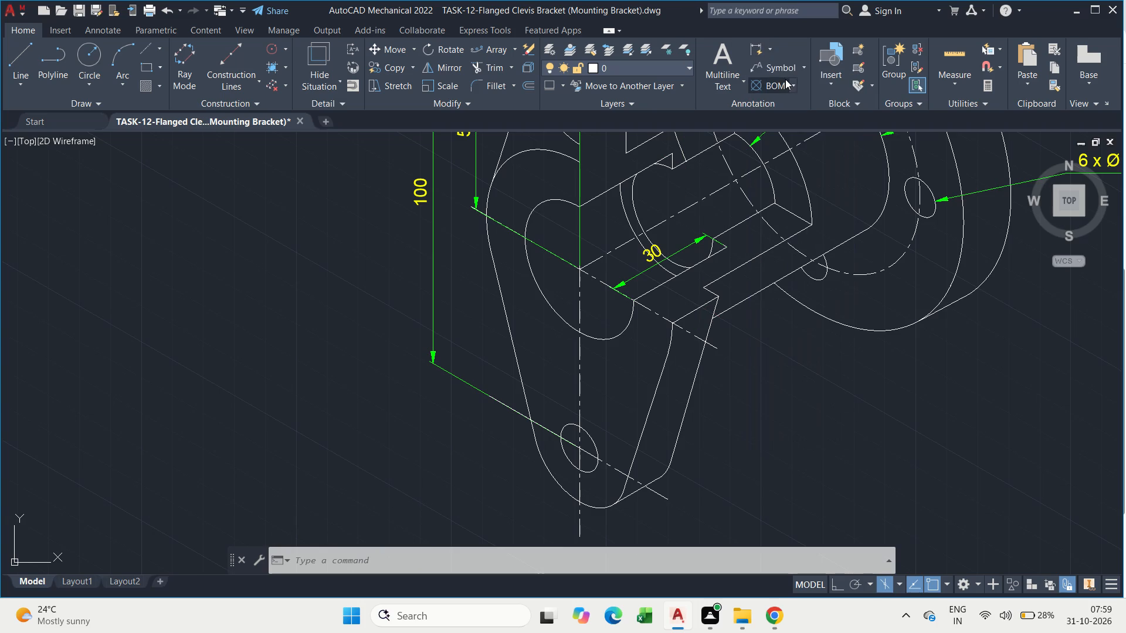
{"action": "left_click", "coordinate": [781, 65]}
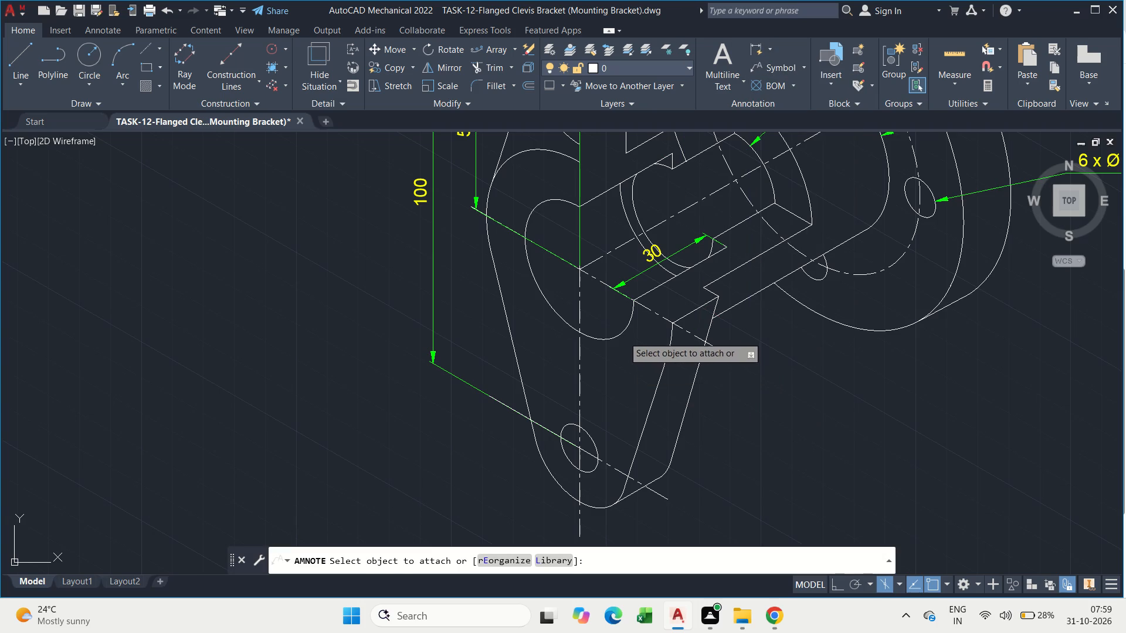
{"action": "left_click", "coordinate": [622, 333]}
{"action": "left_click", "coordinate": [699, 435]}
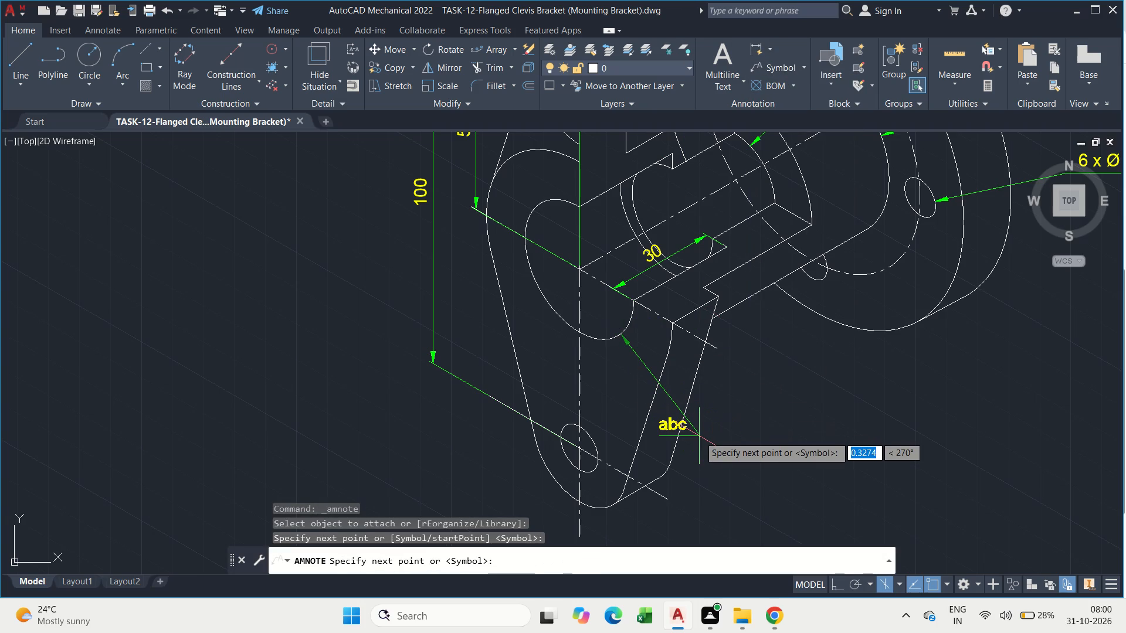
{"action": "key", "text": "space"}
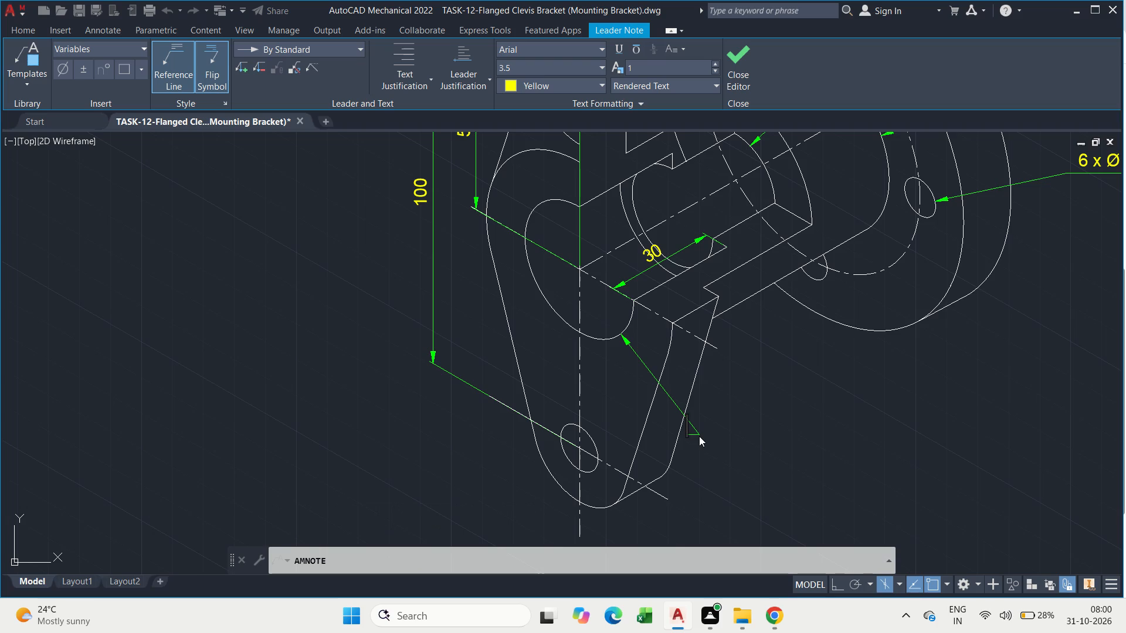
{"action": "type", "text": "%%C35"}
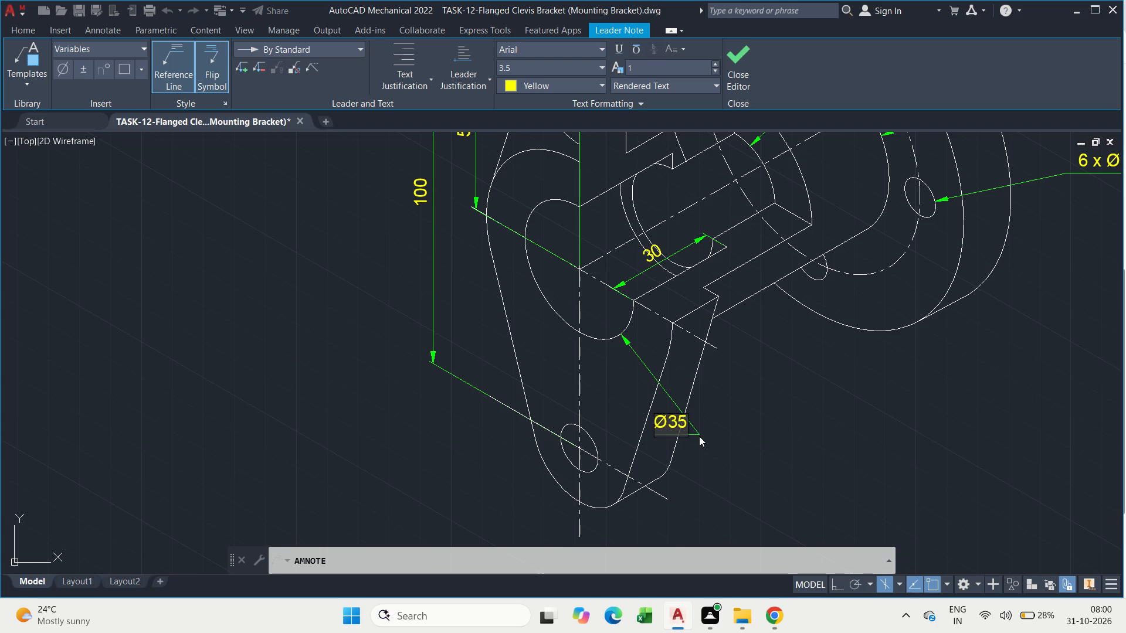
{"action": "left_click", "coordinate": [707, 441]}
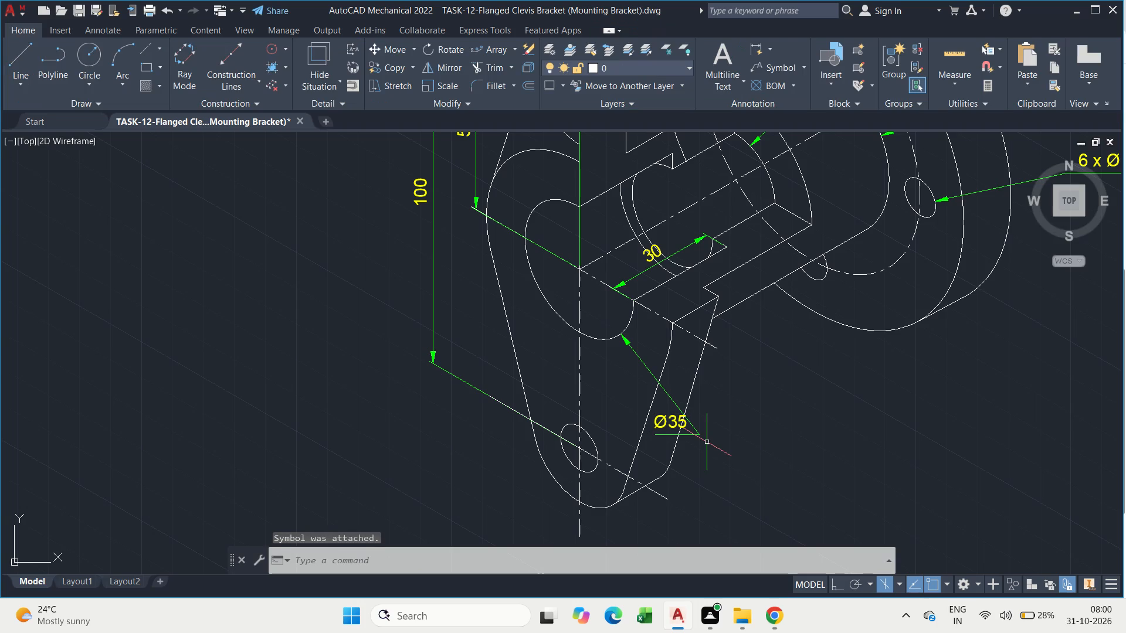
{"action": "key", "text": "Escape"}
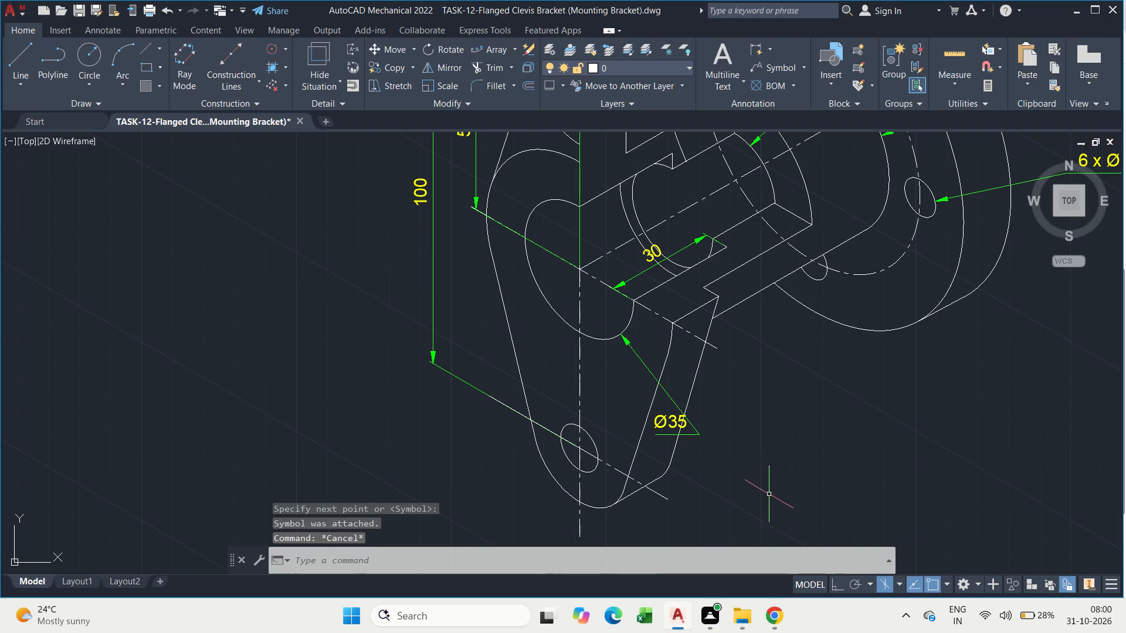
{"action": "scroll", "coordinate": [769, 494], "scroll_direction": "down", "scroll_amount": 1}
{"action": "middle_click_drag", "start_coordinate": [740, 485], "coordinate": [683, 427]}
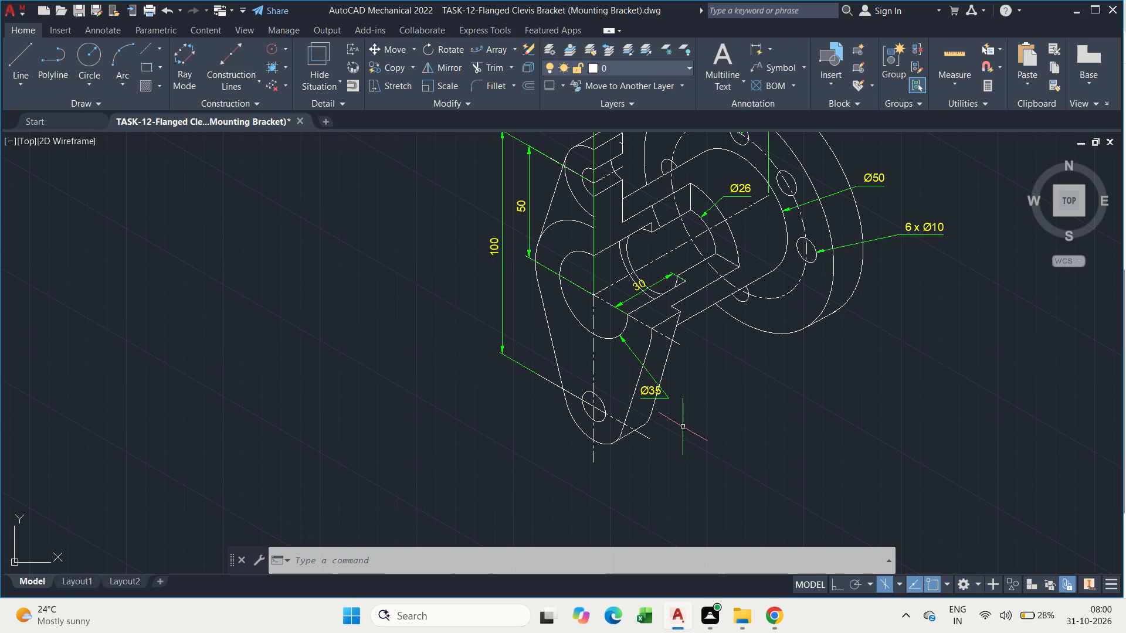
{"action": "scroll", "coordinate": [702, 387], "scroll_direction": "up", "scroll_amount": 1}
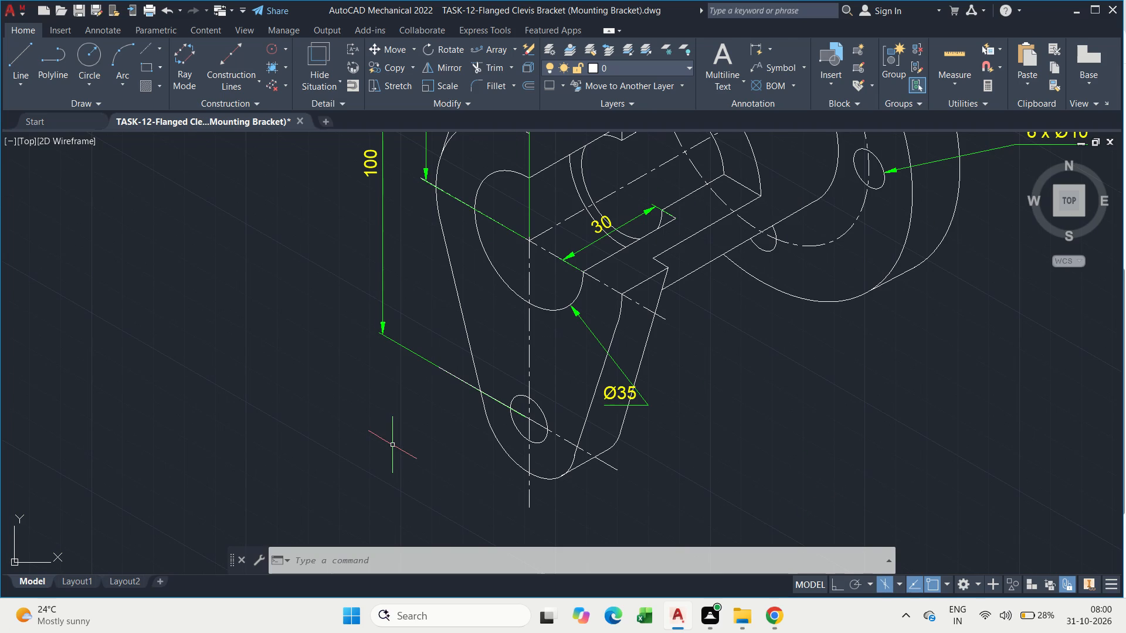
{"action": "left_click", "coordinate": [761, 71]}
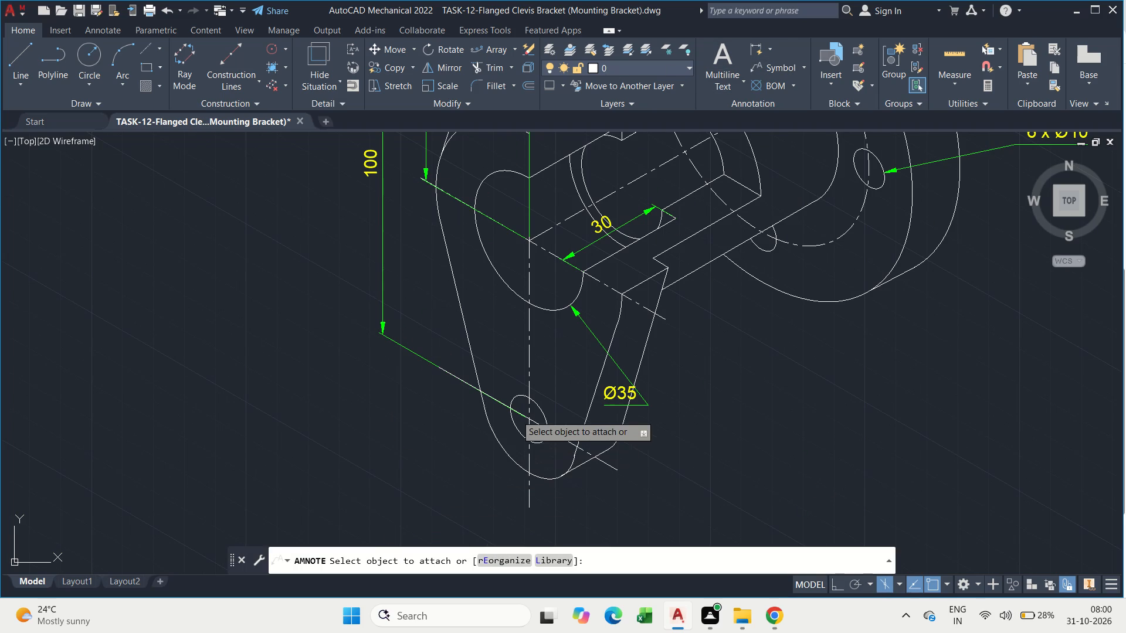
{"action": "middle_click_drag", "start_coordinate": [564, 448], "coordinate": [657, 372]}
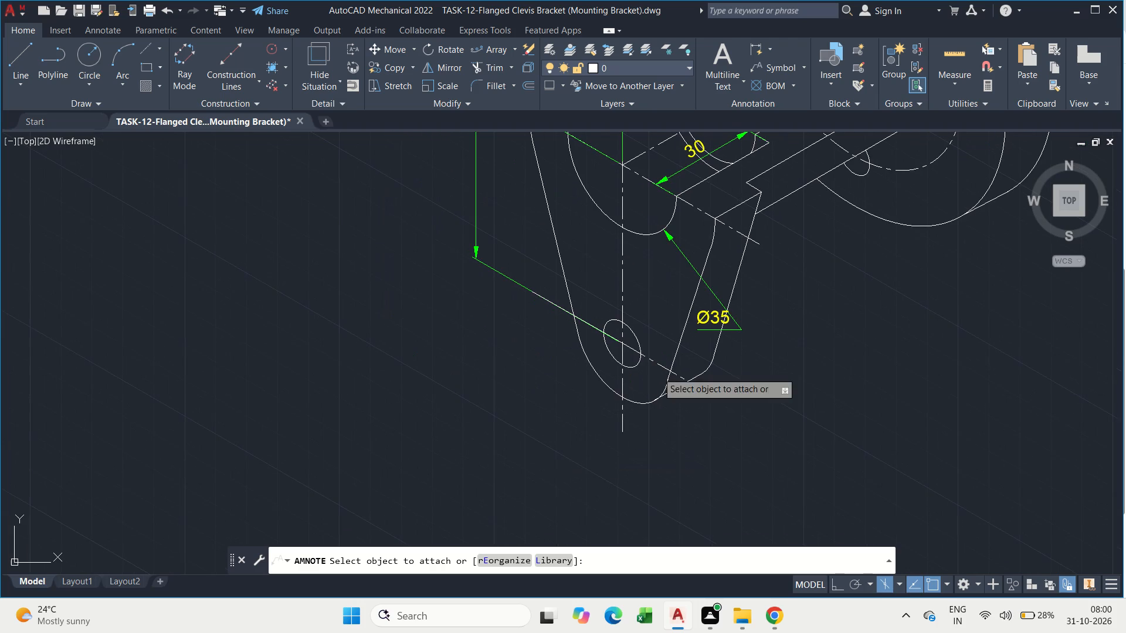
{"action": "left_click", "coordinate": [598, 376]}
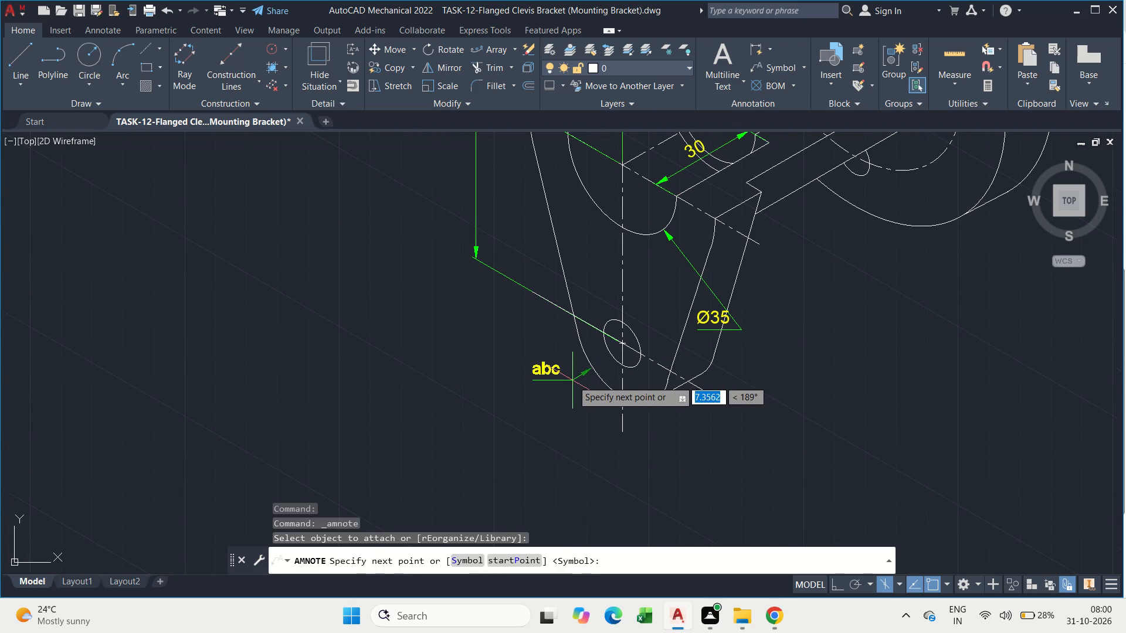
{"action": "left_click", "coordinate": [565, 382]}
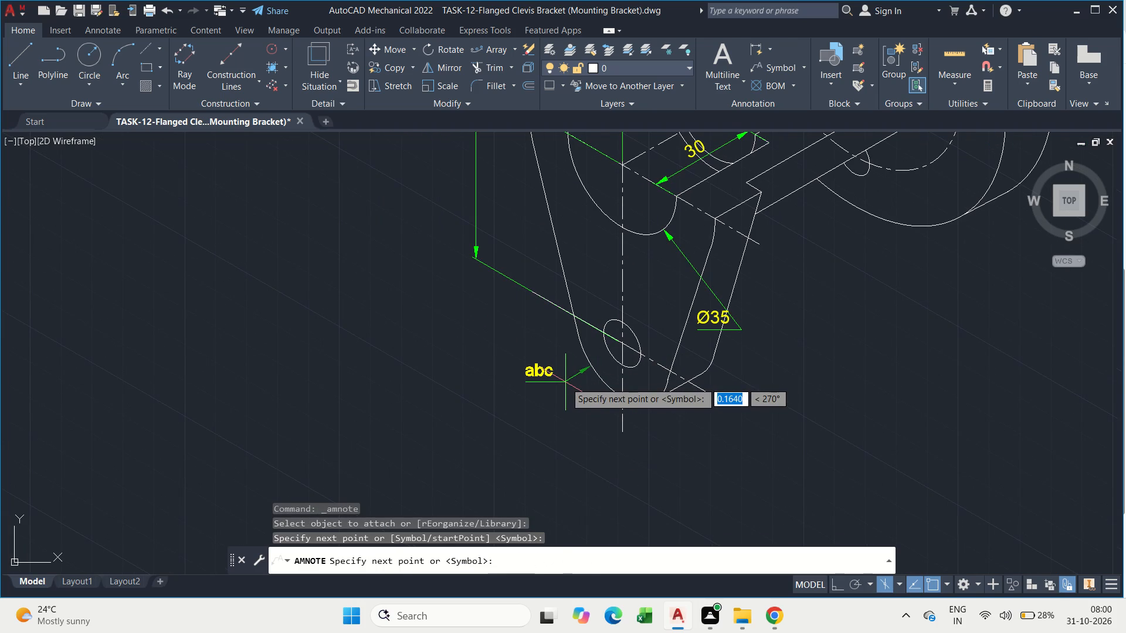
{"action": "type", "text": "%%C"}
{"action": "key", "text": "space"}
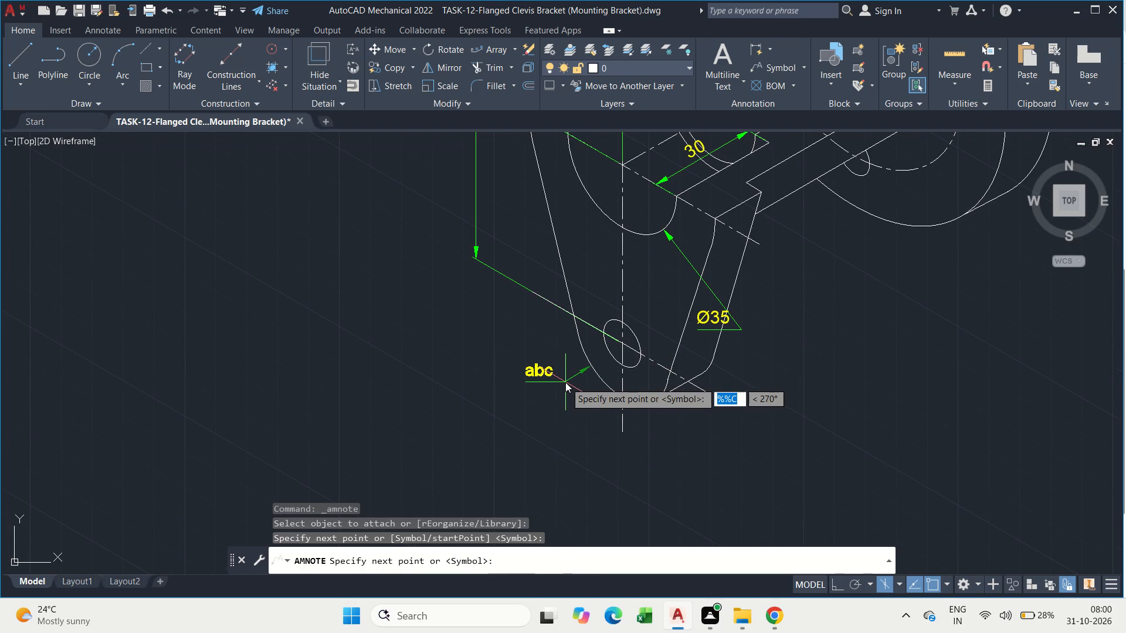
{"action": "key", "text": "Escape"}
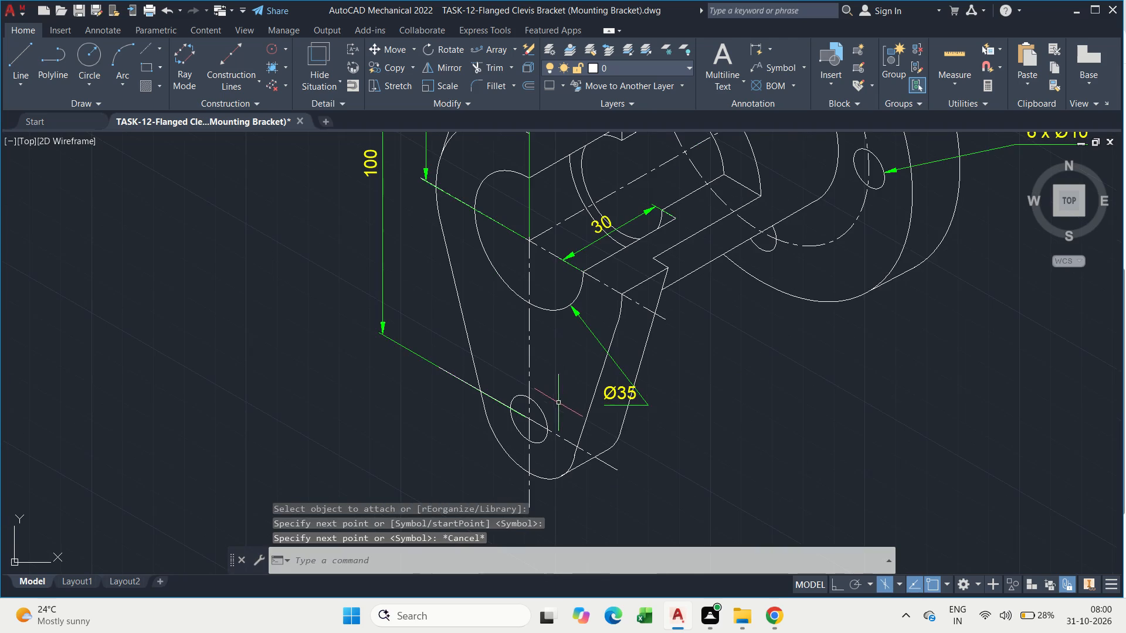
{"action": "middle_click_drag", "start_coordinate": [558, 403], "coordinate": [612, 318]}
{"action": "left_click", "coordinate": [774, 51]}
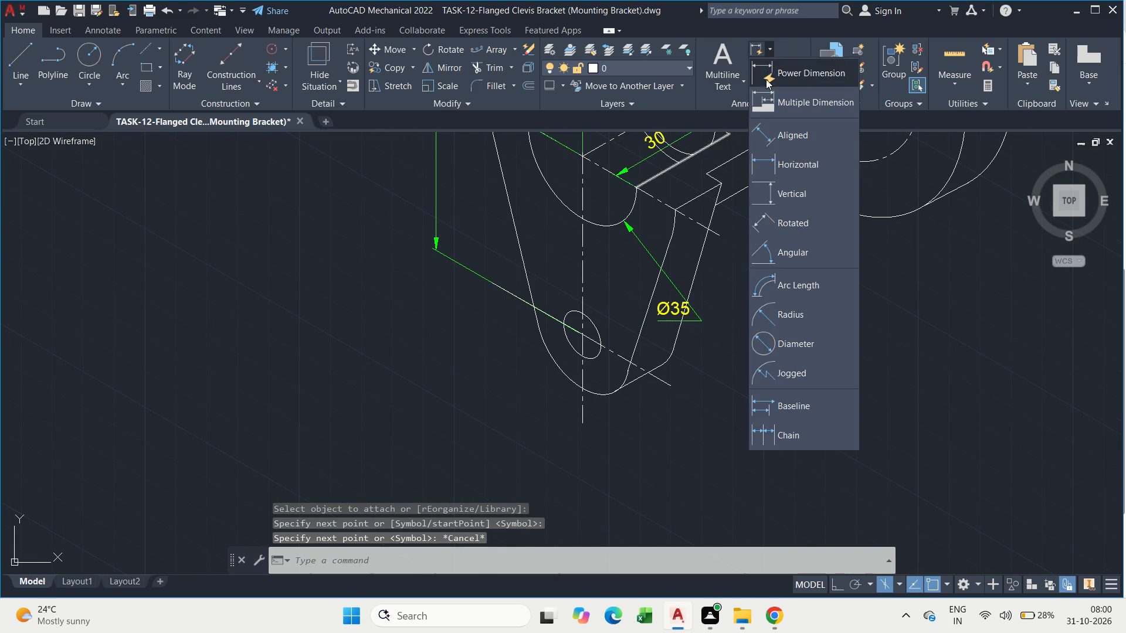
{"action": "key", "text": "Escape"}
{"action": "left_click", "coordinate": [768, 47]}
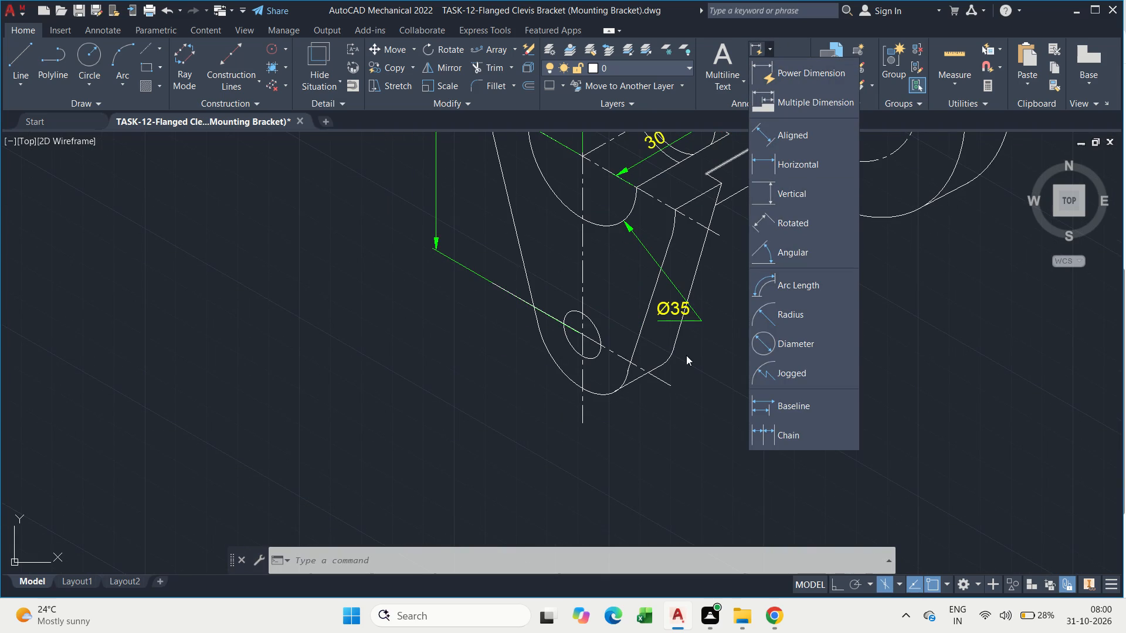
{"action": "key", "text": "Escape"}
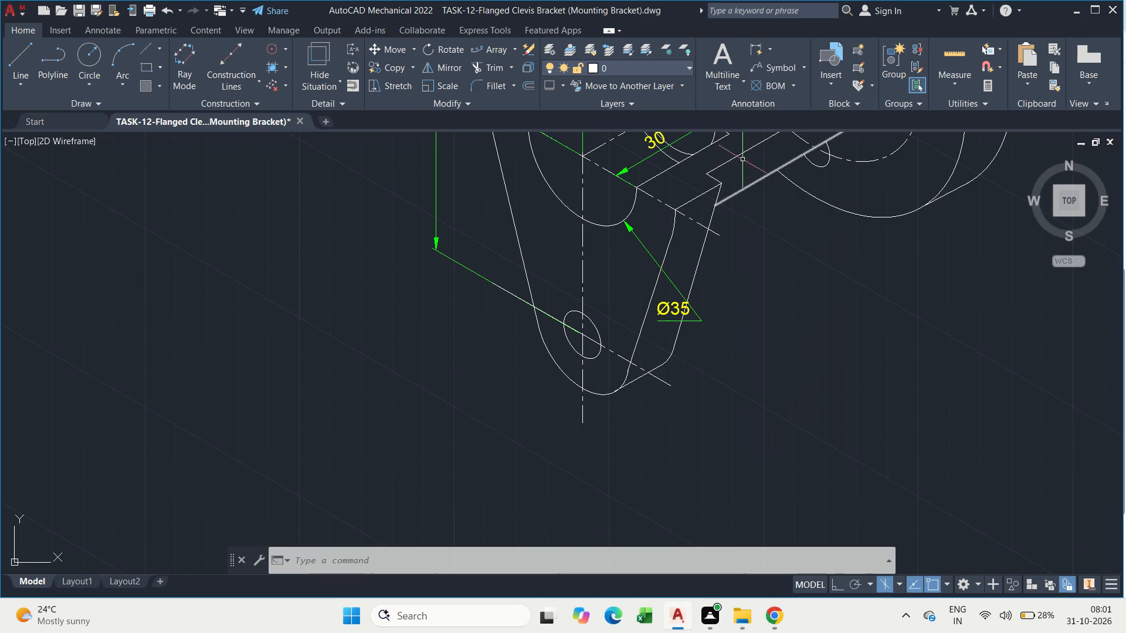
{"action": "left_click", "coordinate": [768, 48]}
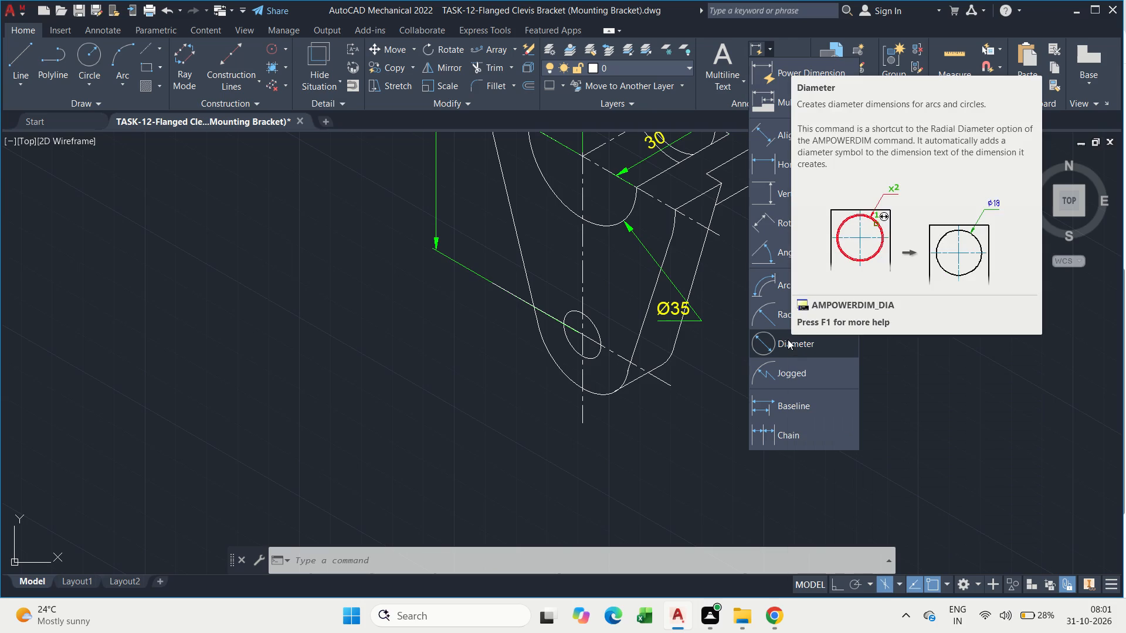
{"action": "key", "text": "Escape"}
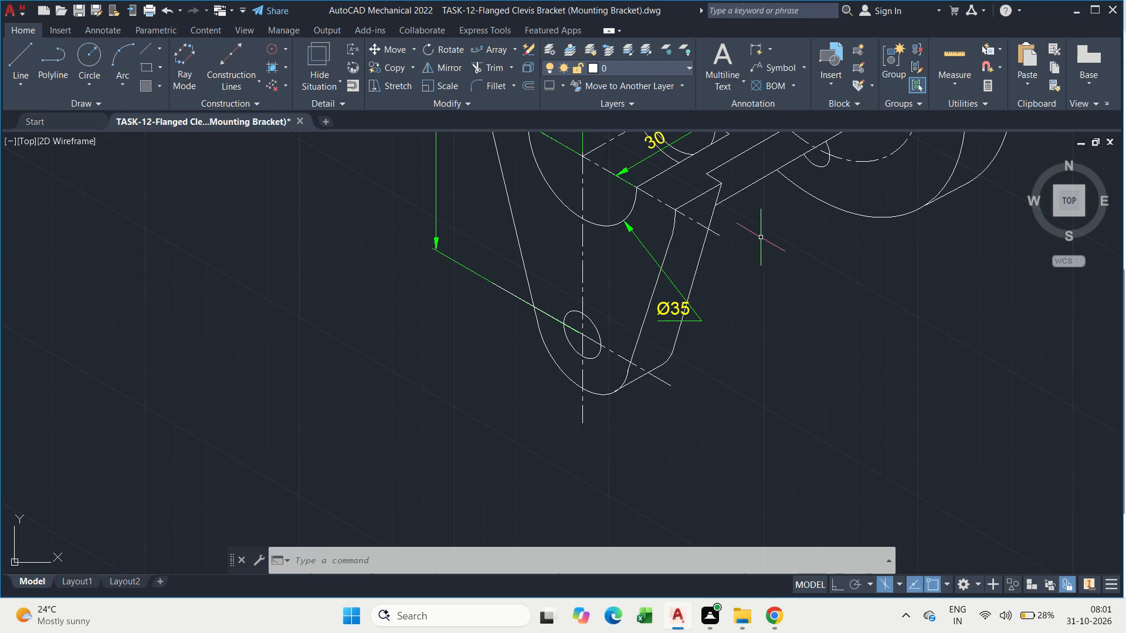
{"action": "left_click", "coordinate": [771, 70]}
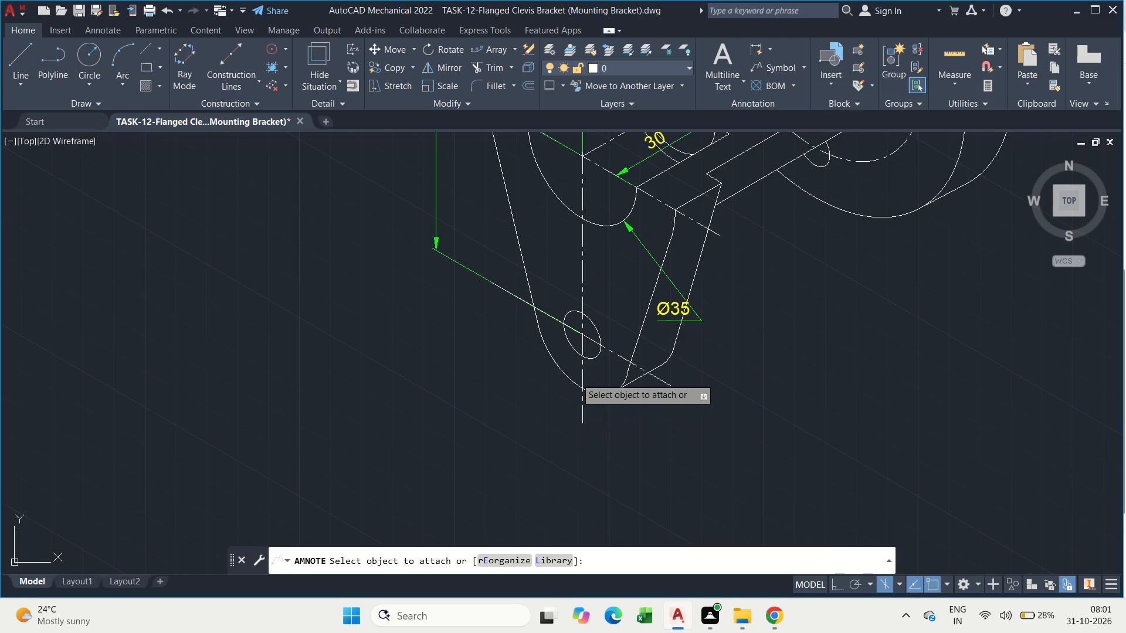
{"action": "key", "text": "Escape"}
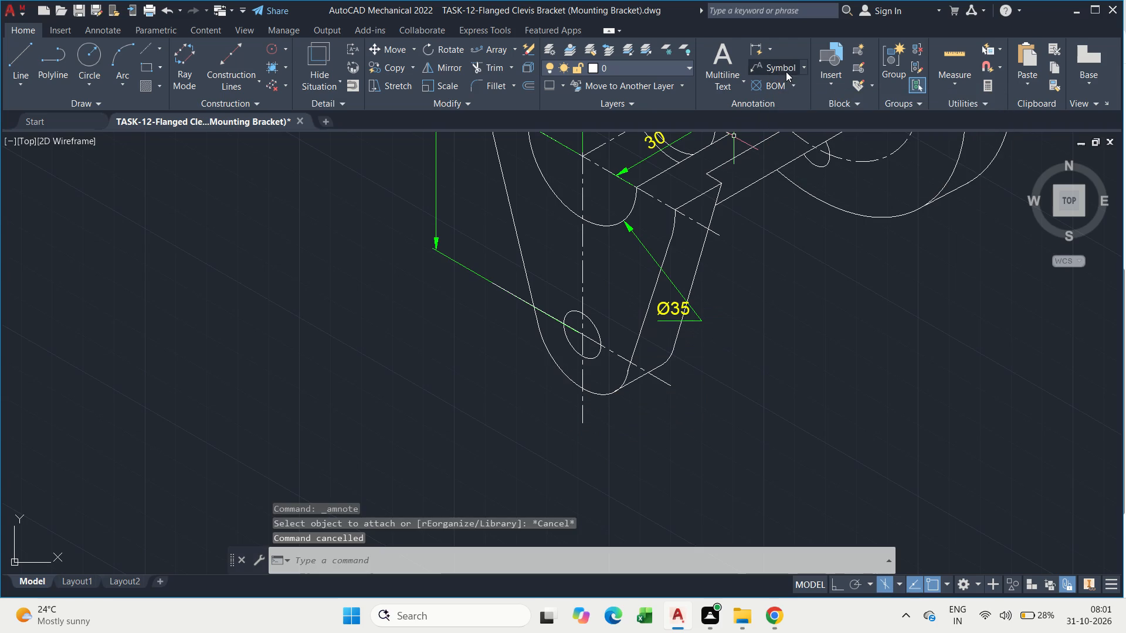
Add a leader note reading R15 to the rounded lower end of the lower arm, with the text outside the arm.
{"action": "left_click", "coordinate": [786, 71]}
{"action": "left_click", "coordinate": [564, 374]}
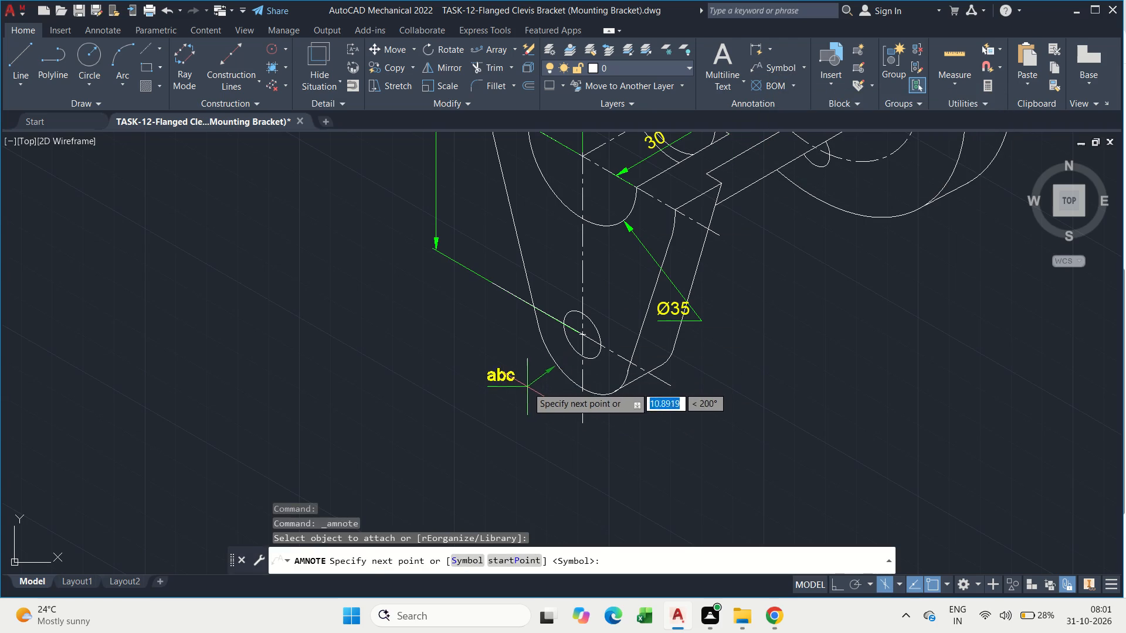
{"action": "left_click", "coordinate": [524, 387]}
{"action": "key", "text": "space"}
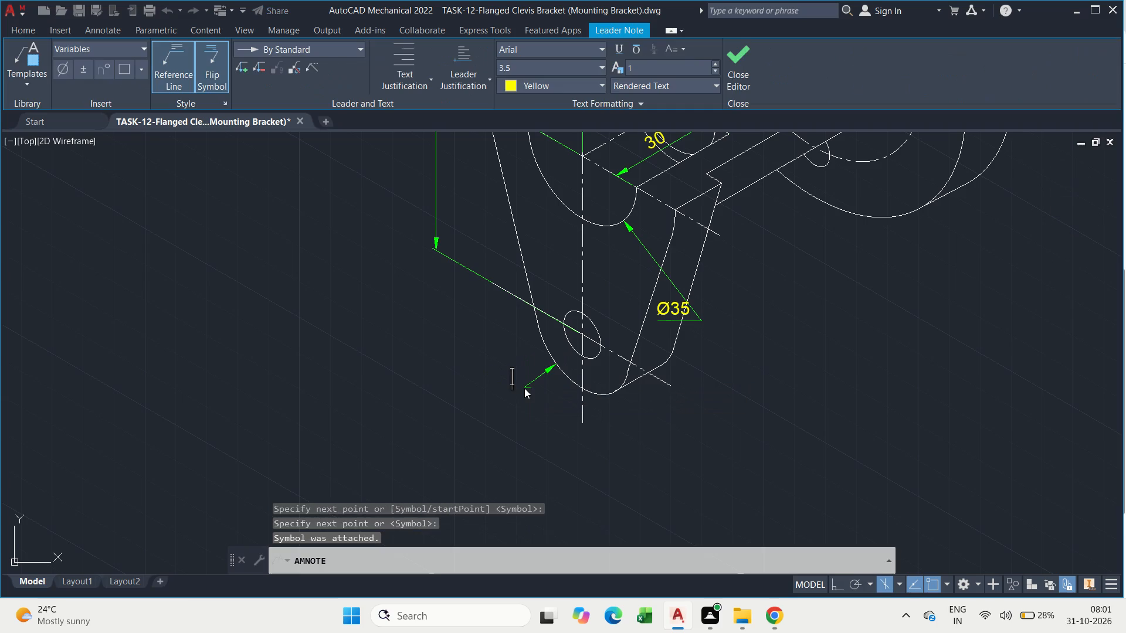
{"action": "type", "text": "r15"}
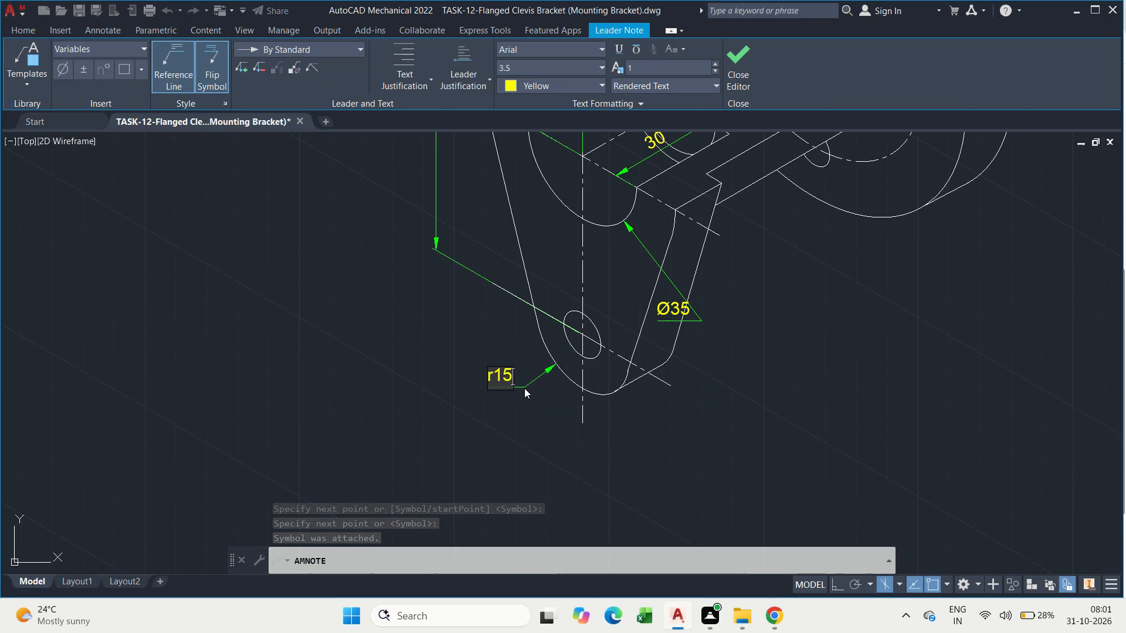
{"action": "key", "text": "Left"}
{"action": "key", "text": "Left"}
{"action": "key", "text": "BackSpace"}
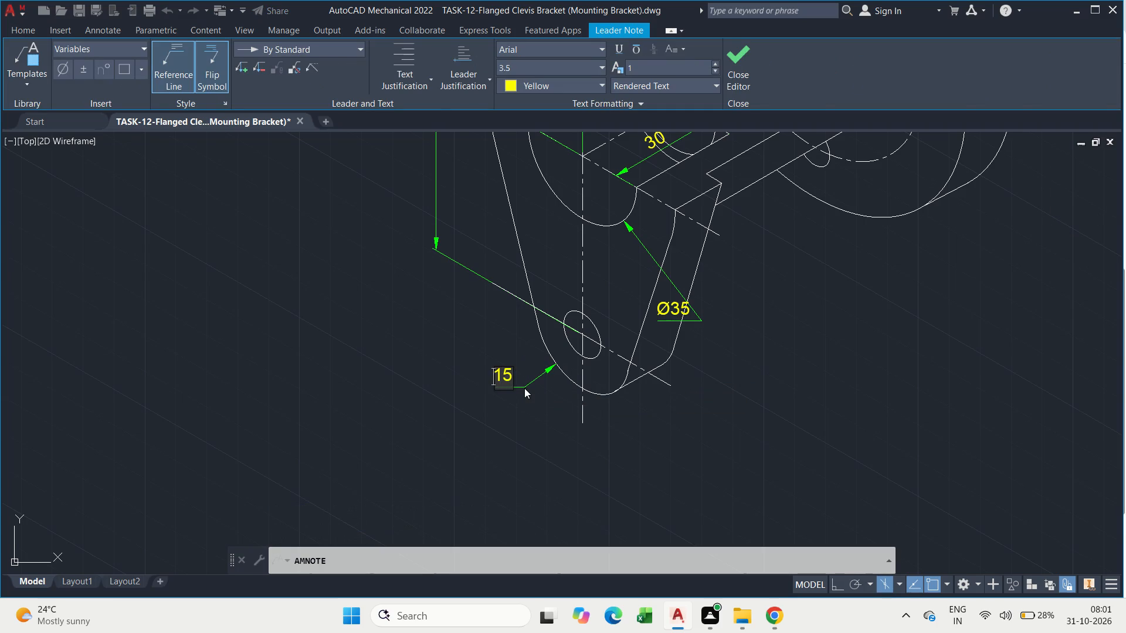
{"action": "key", "text": "shift+r"}
{"action": "left_click", "coordinate": [508, 404]}
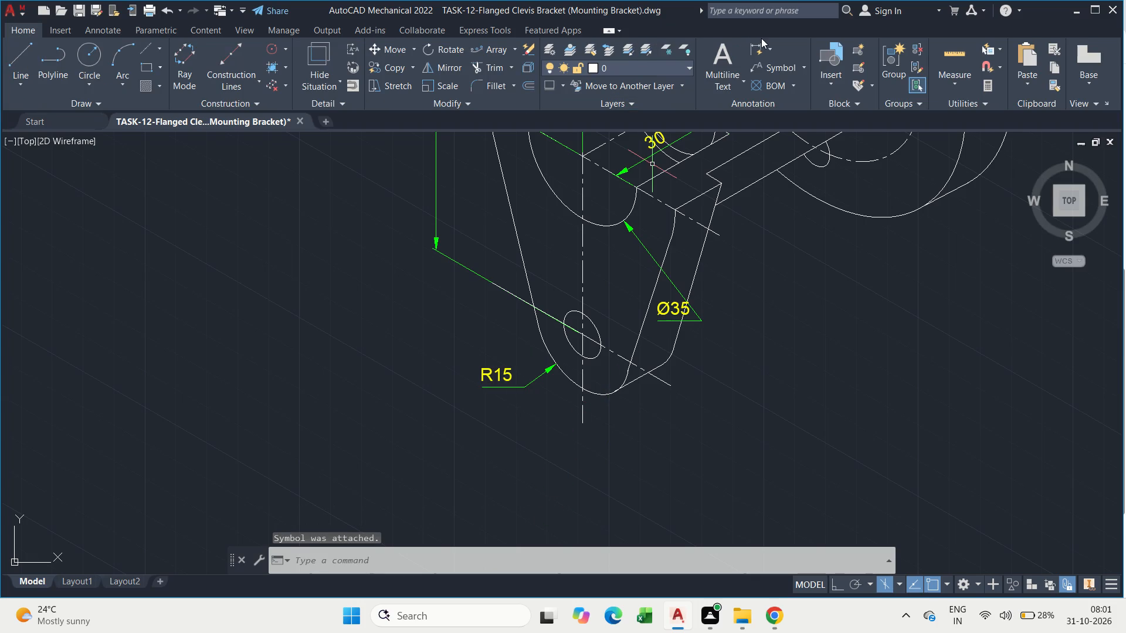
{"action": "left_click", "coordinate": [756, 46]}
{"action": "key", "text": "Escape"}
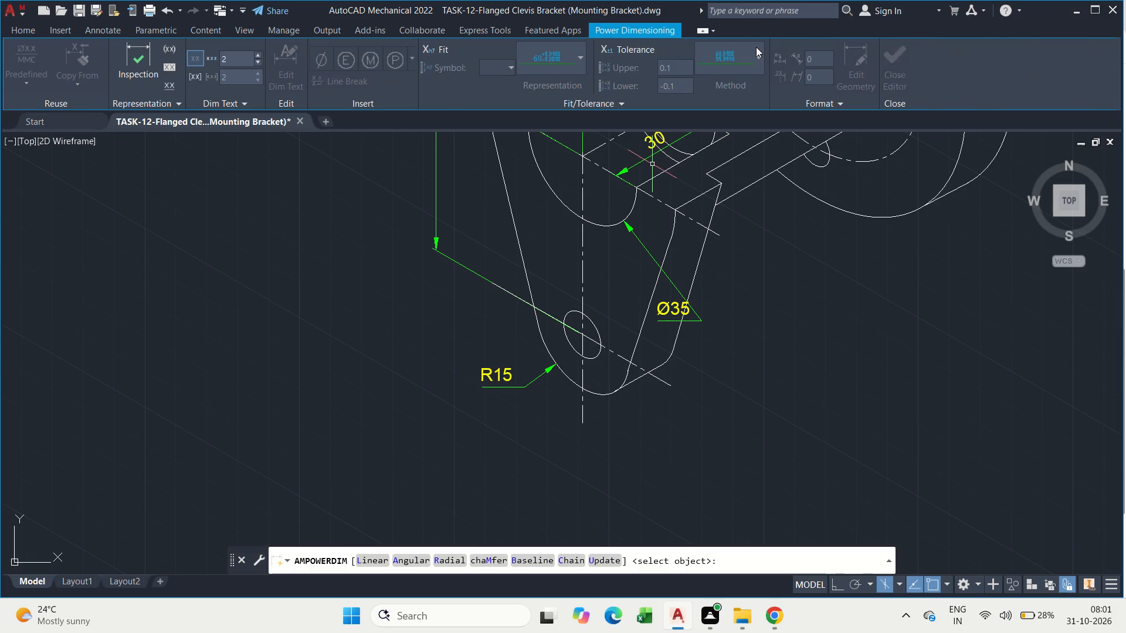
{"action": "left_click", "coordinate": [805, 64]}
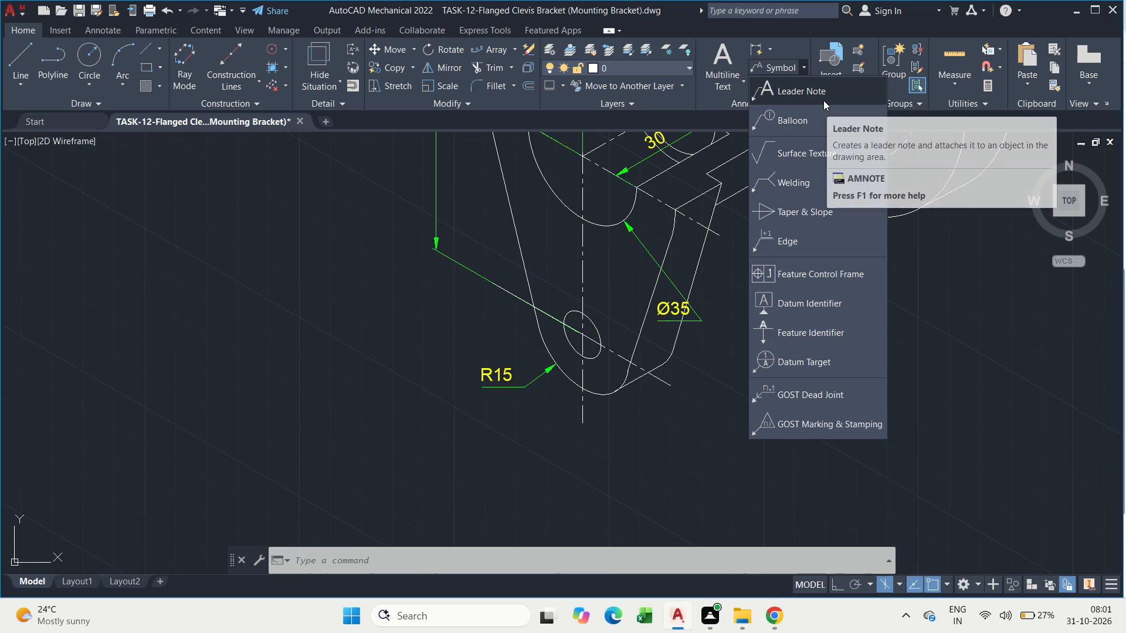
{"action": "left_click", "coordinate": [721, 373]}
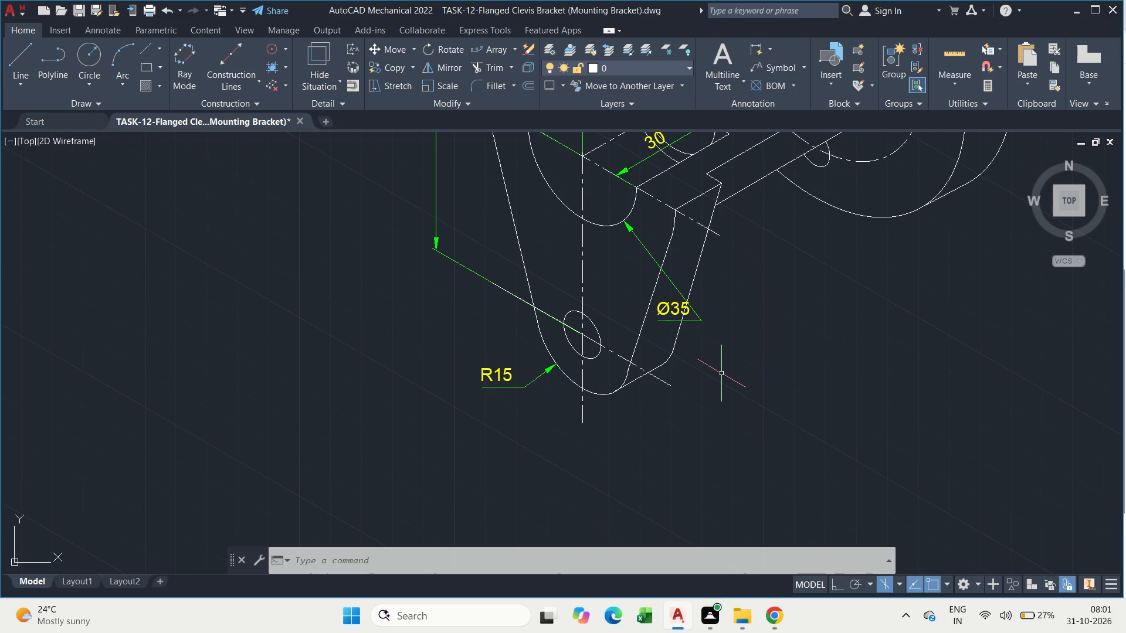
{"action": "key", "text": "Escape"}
Add a leader note reading 2 x Ø12 to the hole in the lower arm, with the text below the arm's rounded end.
{"action": "left_click", "coordinate": [768, 73]}
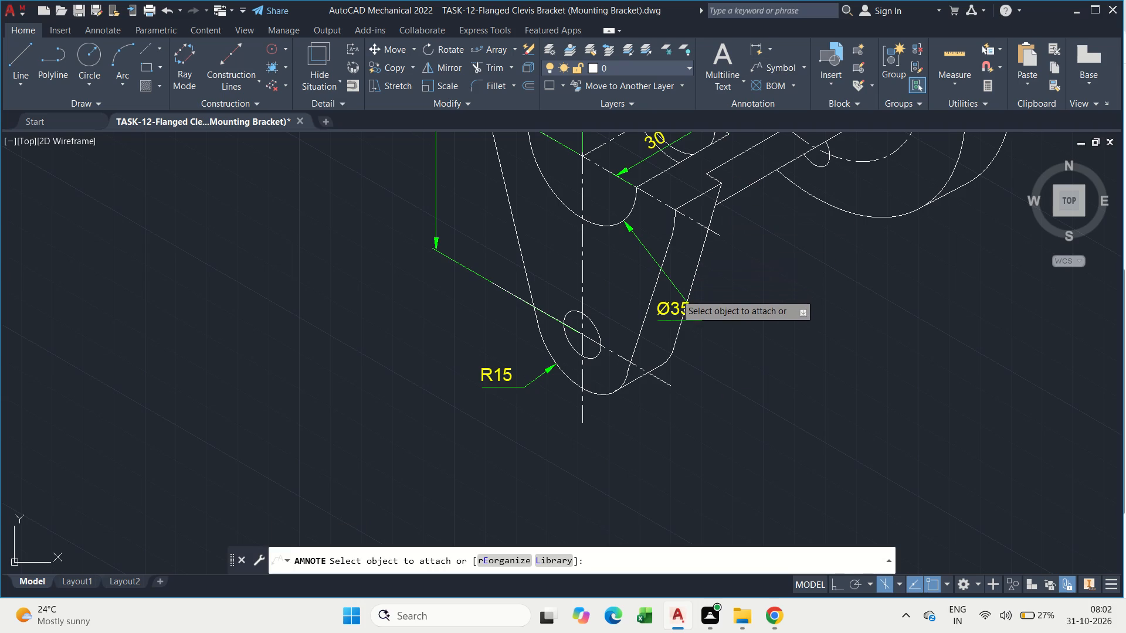
{"action": "left_click", "coordinate": [598, 356]}
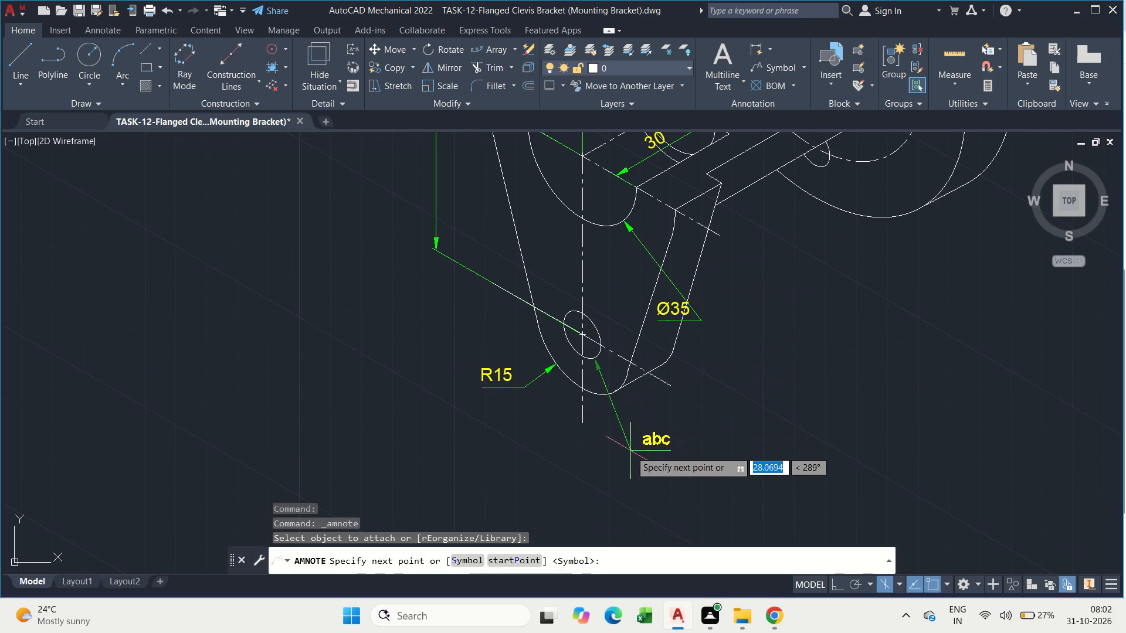
{"action": "left_click", "coordinate": [634, 452]}
{"action": "key", "text": "space"}
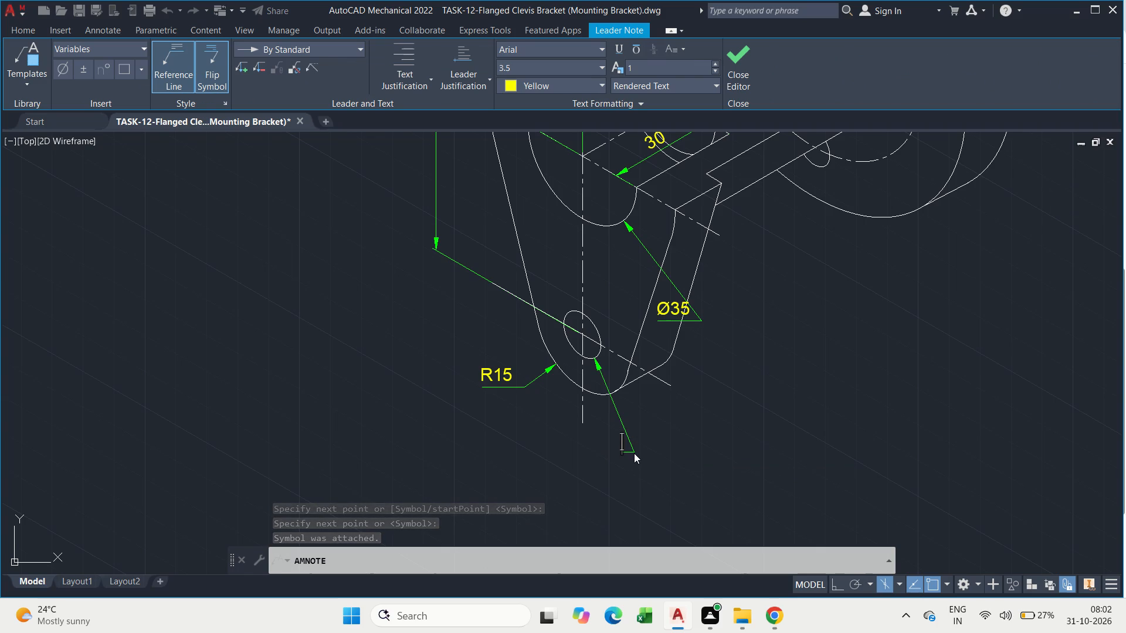
{"action": "type", "text": "%%C"}
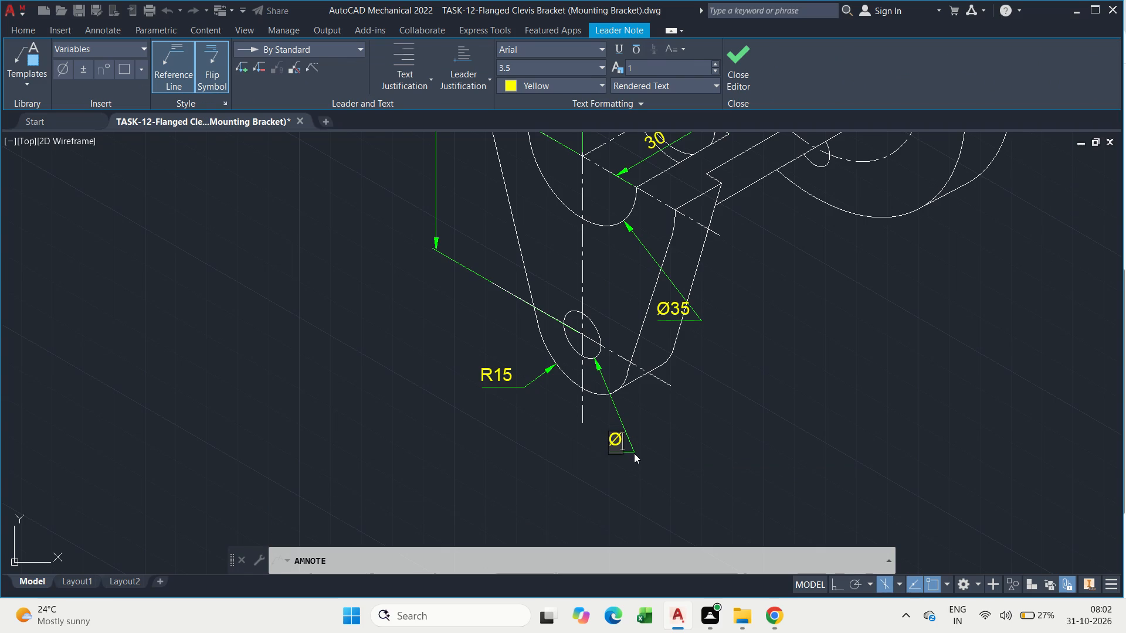
{"action": "key", "text": "2"}
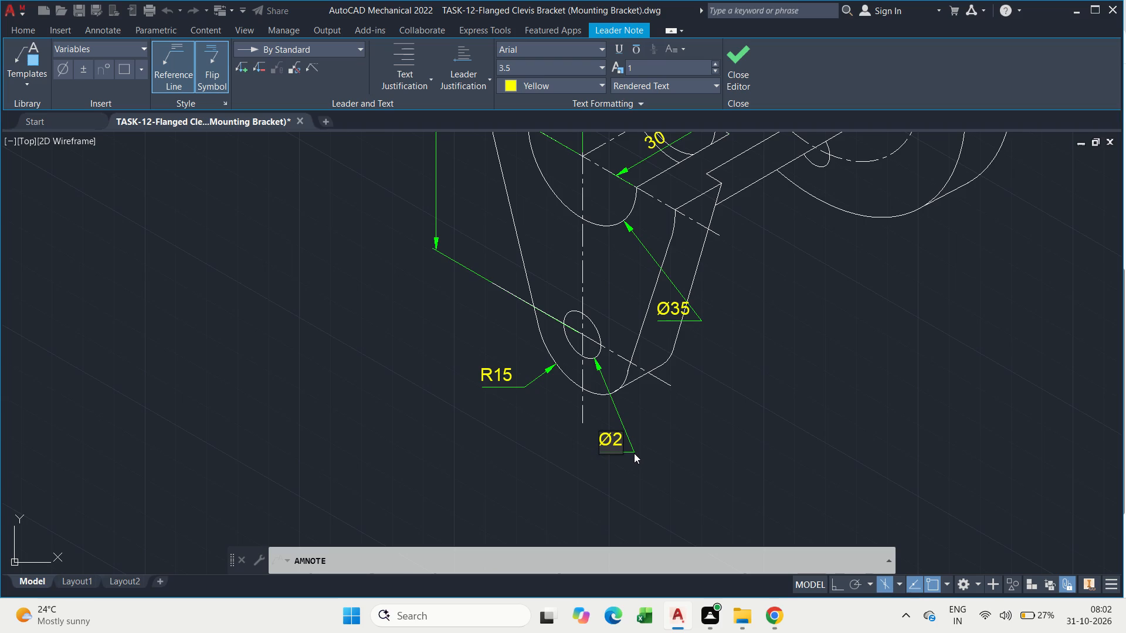
{"action": "key", "text": "BackSpace"}
{"action": "type", "text": "12"}
{"action": "key", "text": "Left"}
{"action": "key", "text": "Left"}
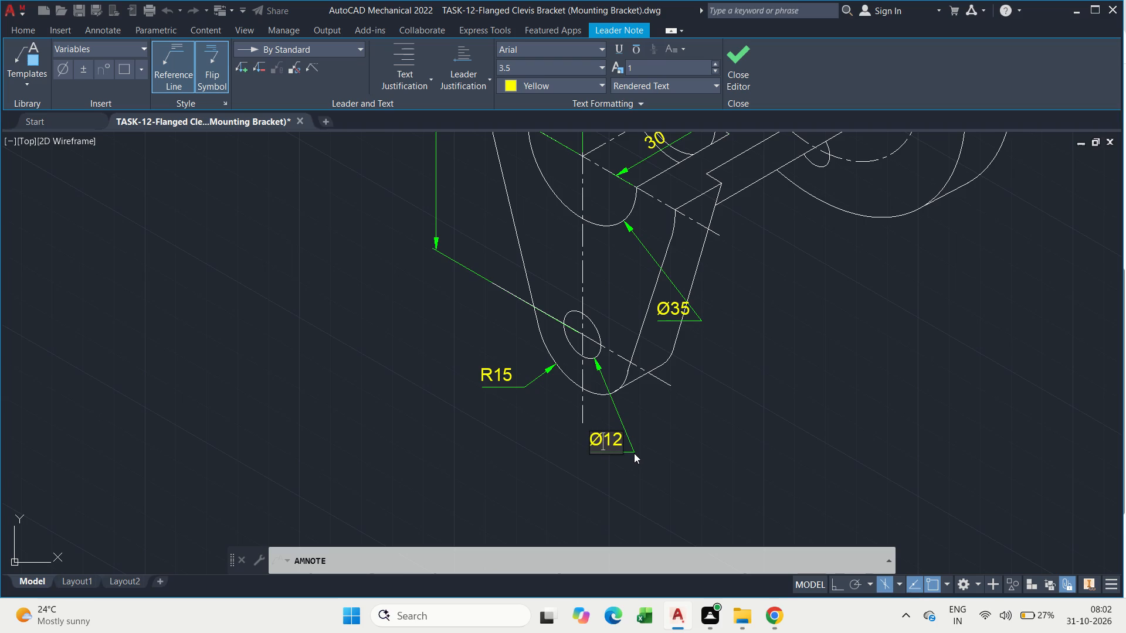
{"action": "key", "text": "Left"}
{"action": "key", "text": "Left"}
{"action": "key", "text": "2"}
{"action": "key", "text": "x"}
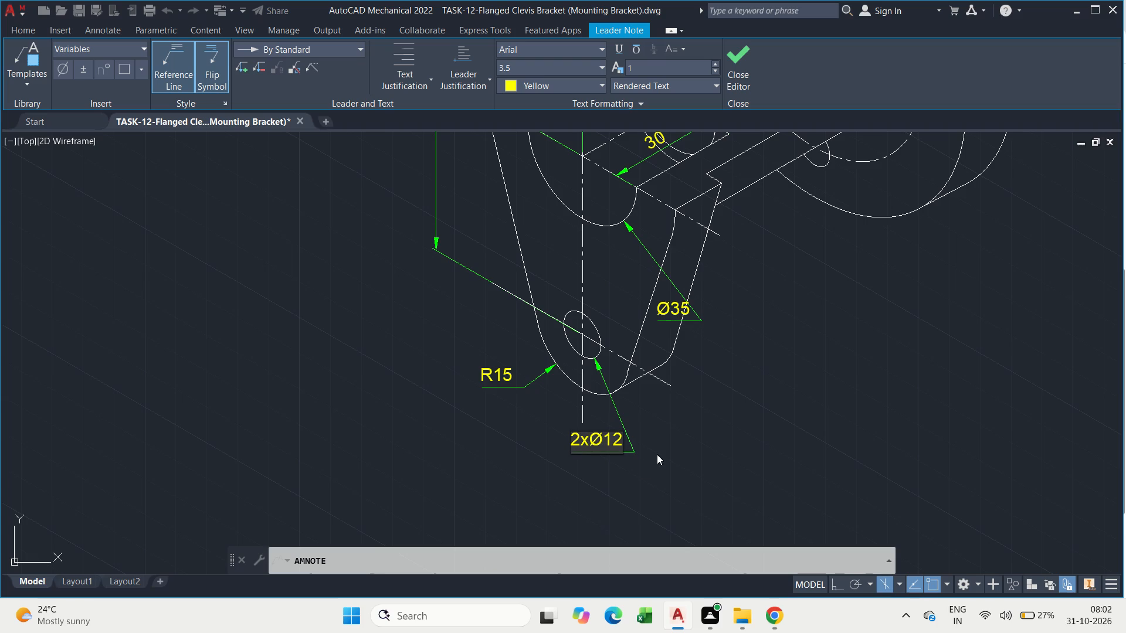
{"action": "key", "text": "space"}
{"action": "left_click", "coordinate": [576, 442]}
{"action": "key", "text": "space"}
{"action": "left_click", "coordinate": [622, 477]}
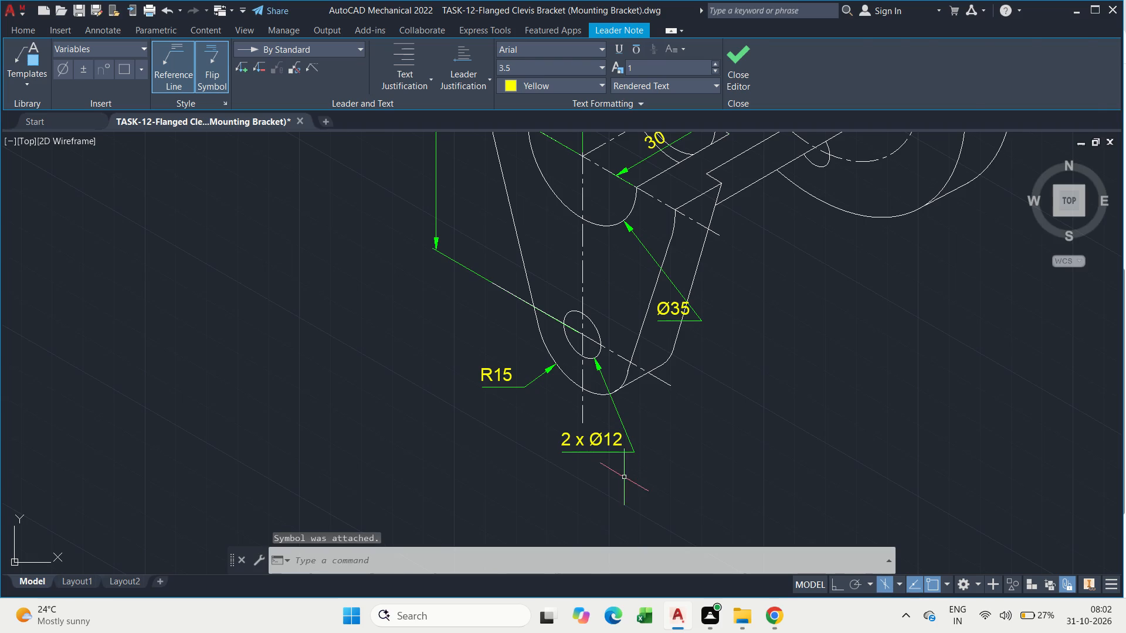
{"action": "key", "text": "Escape"}
Save the drawing.
{"action": "key", "text": "ctrl+s"}
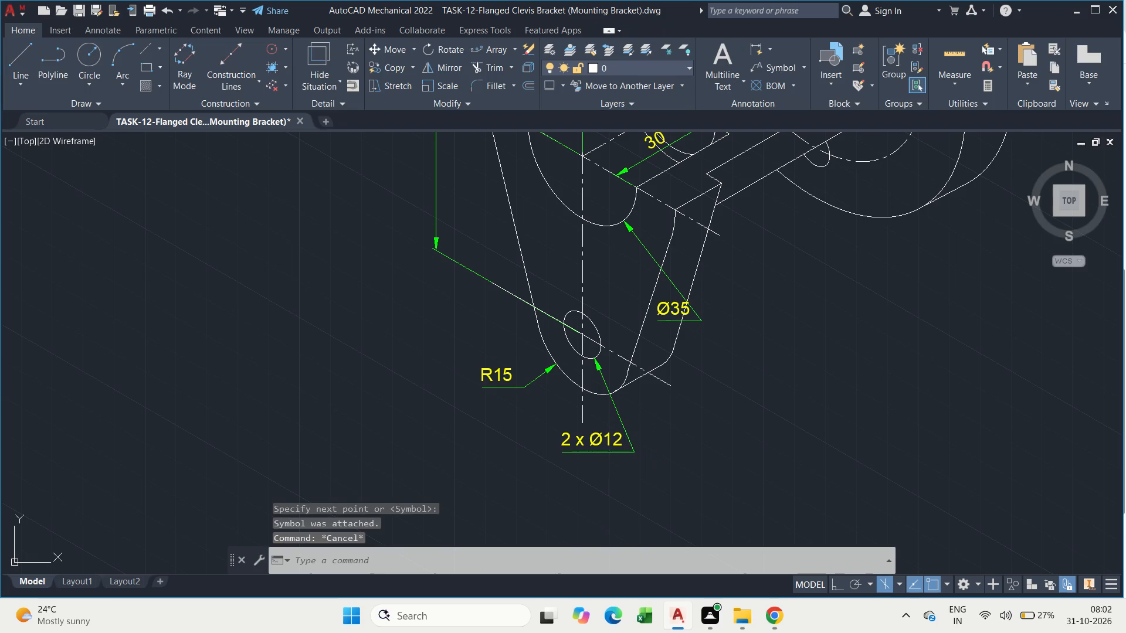
{"action": "key", "text": "ctrl+s"}
Add a leader note reading R 30 to the arm plate's outer curve around the boss, with the text beyond the 100 dimension line.
{"action": "scroll", "coordinate": [625, 392], "scroll_direction": "down", "scroll_amount": 3}
{"action": "middle_click_drag", "start_coordinate": [625, 392], "coordinate": [605, 421]}
{"action": "key", "text": "Escape"}
{"action": "scroll", "coordinate": [583, 301], "scroll_direction": "up", "scroll_amount": 4}
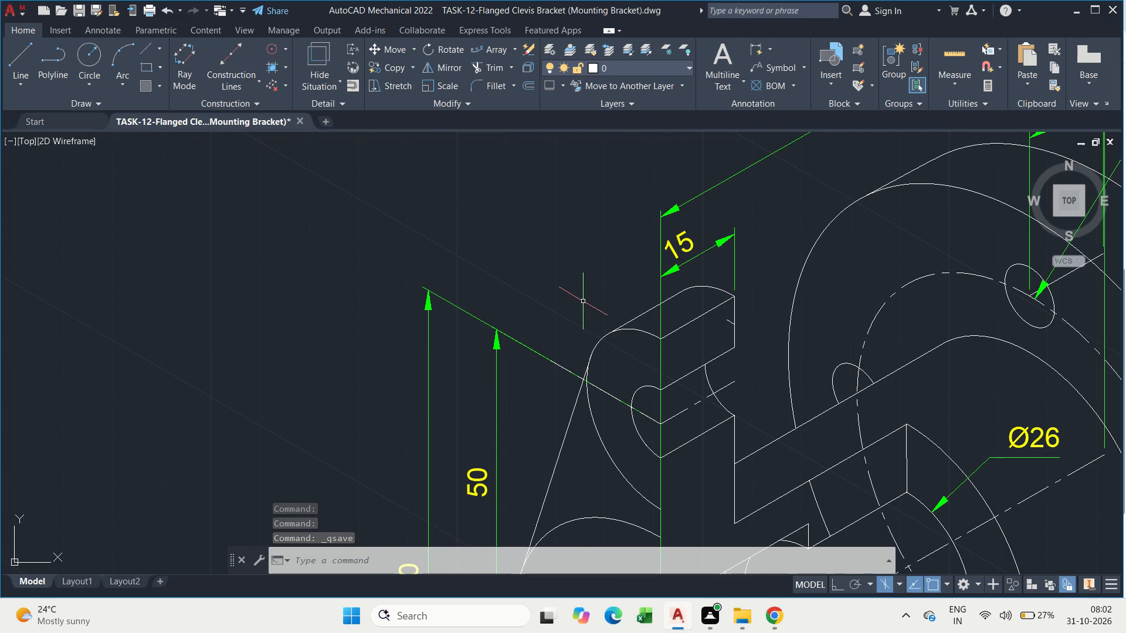
{"action": "scroll", "coordinate": [583, 301], "scroll_direction": "down", "scroll_amount": 2}
{"action": "middle_click_drag", "start_coordinate": [616, 414], "coordinate": [692, 328]}
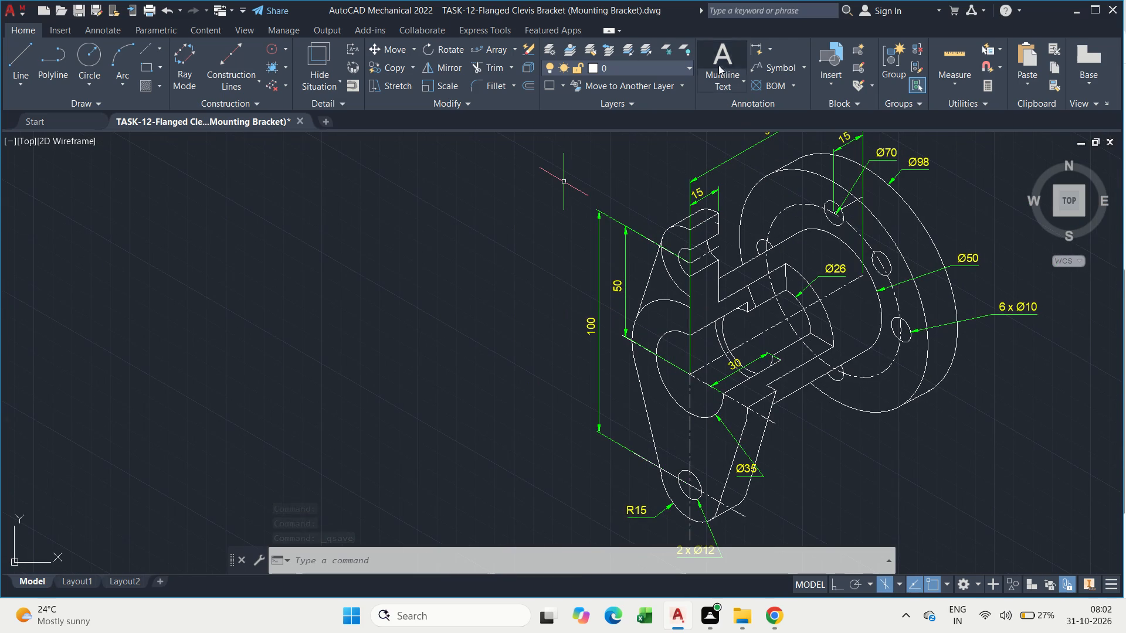
{"action": "left_click", "coordinate": [769, 70]}
{"action": "scroll", "coordinate": [623, 357], "scroll_direction": "up", "scroll_amount": 2}
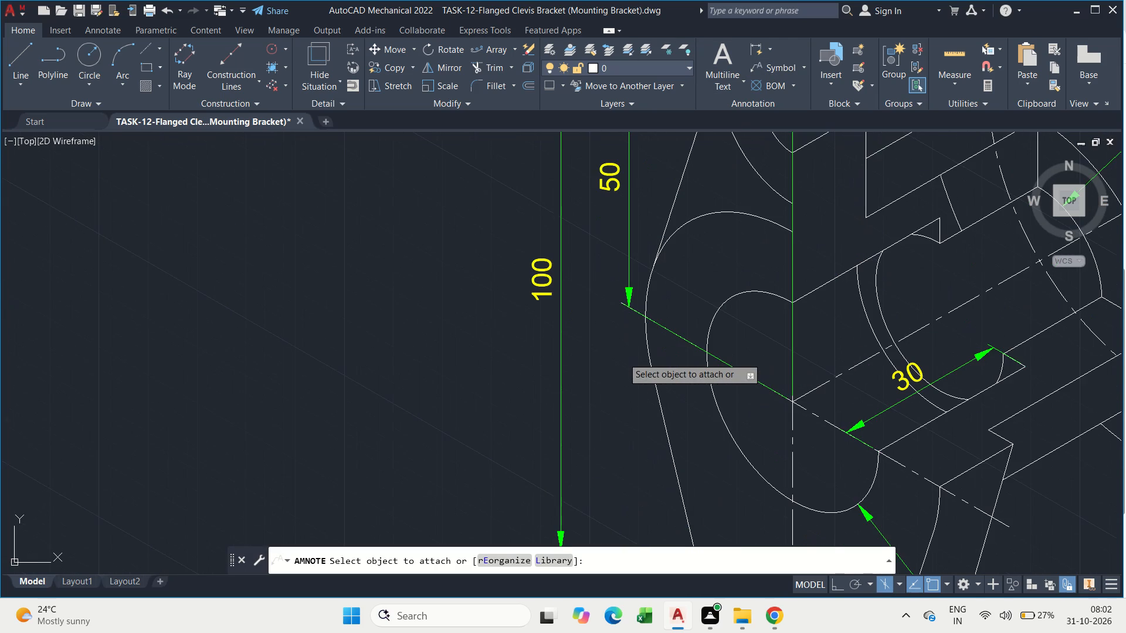
{"action": "left_click", "coordinate": [649, 354]}
{"action": "left_click", "coordinate": [629, 363]}
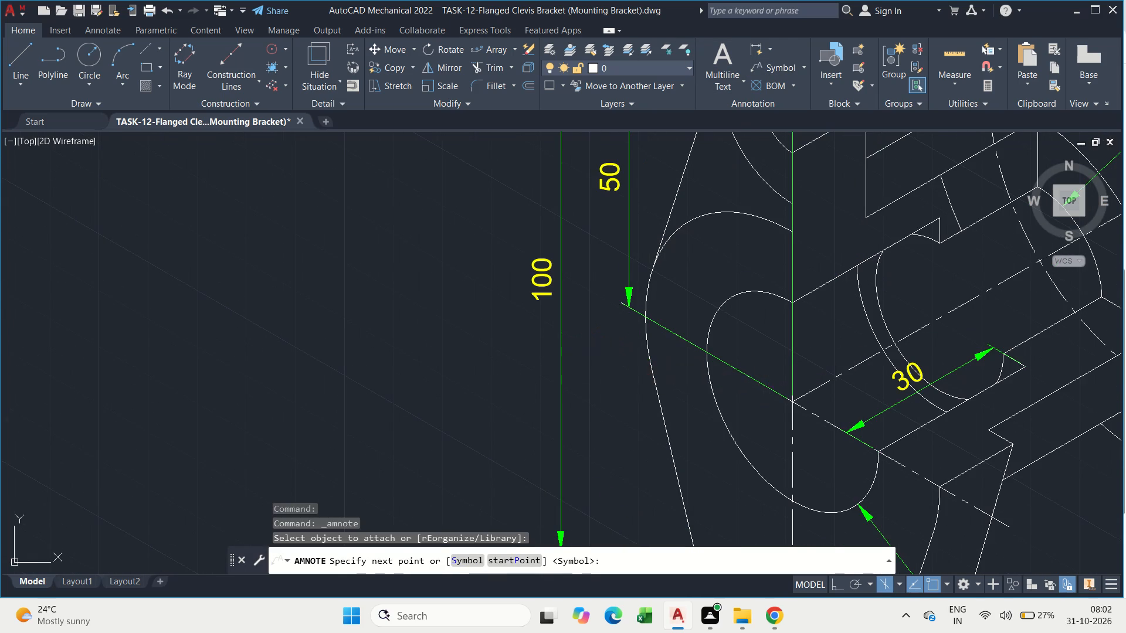
{"action": "left_click", "coordinate": [521, 401]}
{"action": "key", "text": "space"}
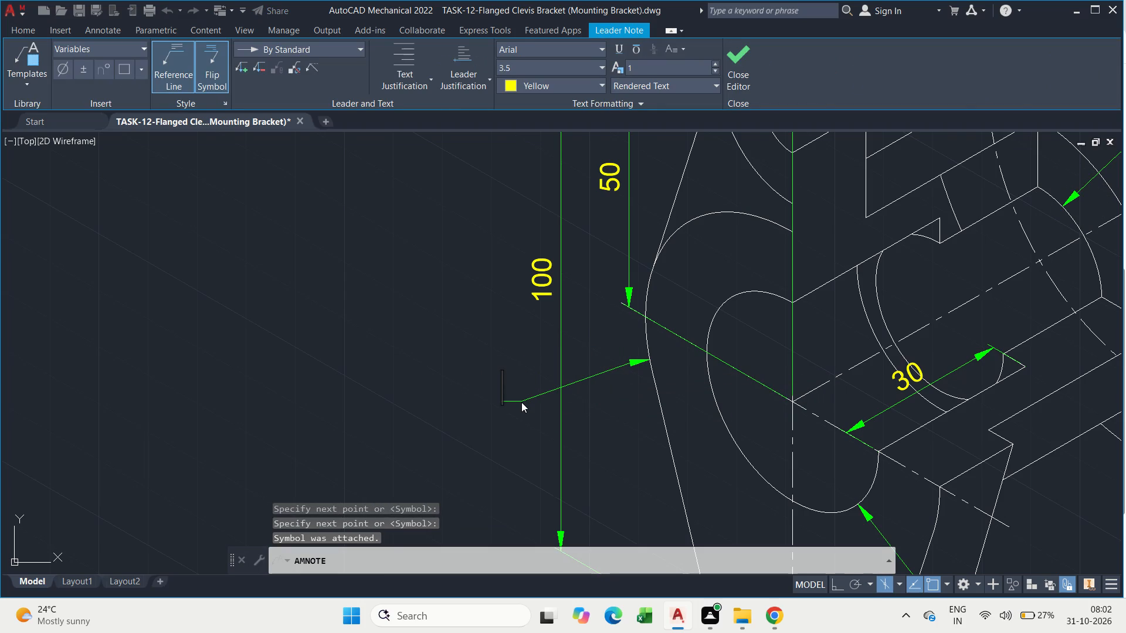
{"action": "type", "text": "%%C"}
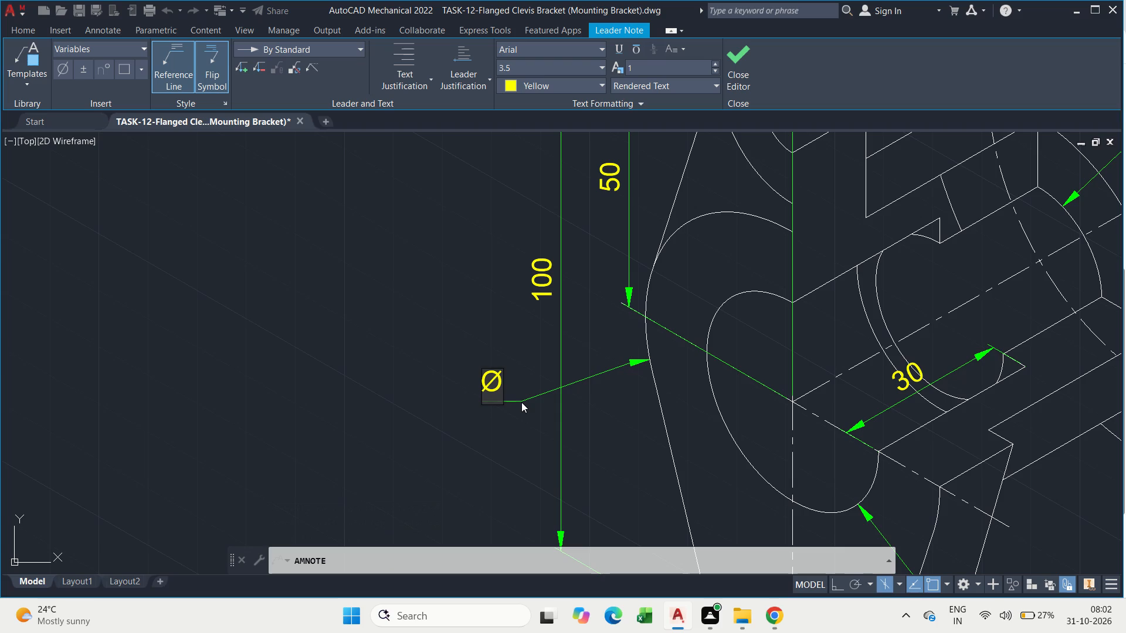
{"action": "key", "text": "BackSpace"}
{"action": "key", "text": "r"}
{"action": "key", "text": "BackSpace"}
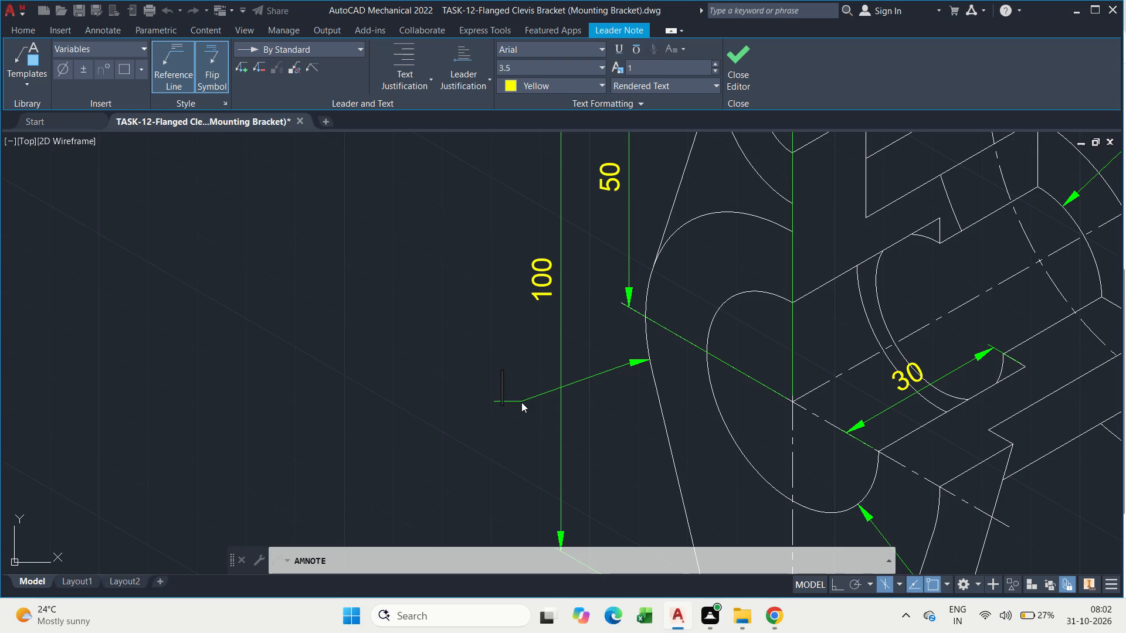
{"action": "key", "text": "shift+r"}
{"action": "type", "text": "30"}
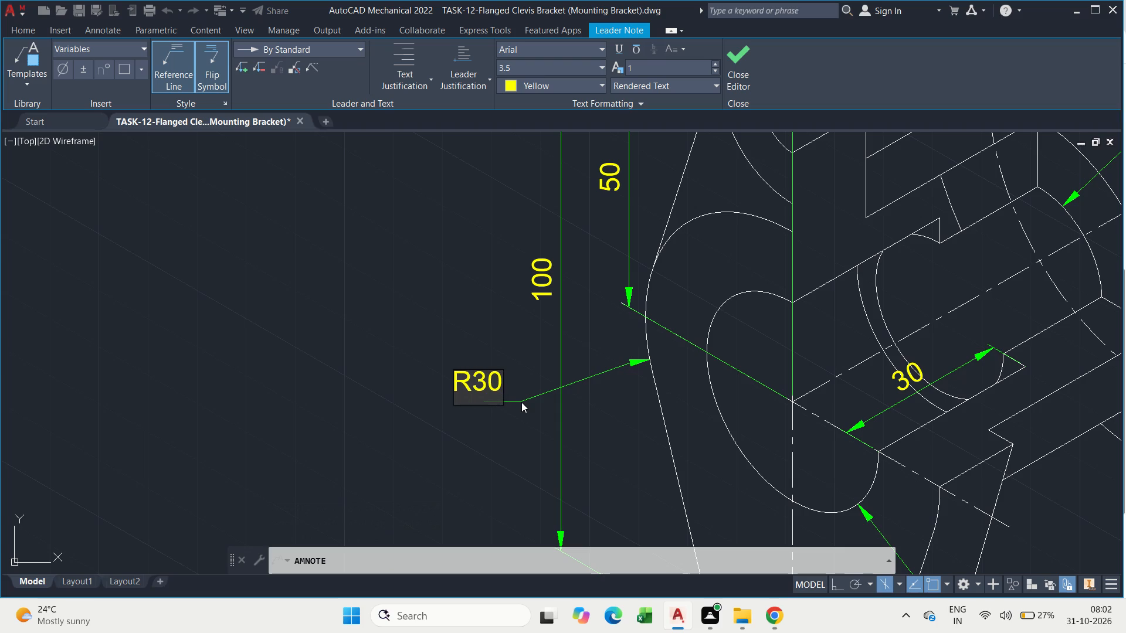
{"action": "left_click_drag", "start_coordinate": [479, 385], "coordinate": [484, 397]}
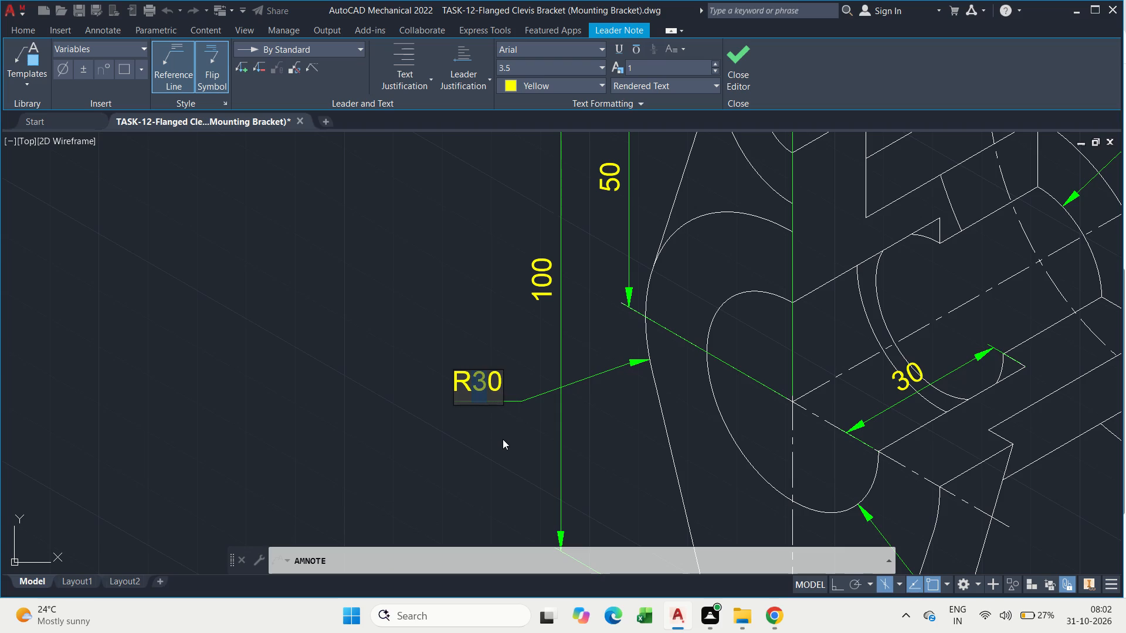
{"action": "key", "text": "space"}
{"action": "key", "text": "3"}
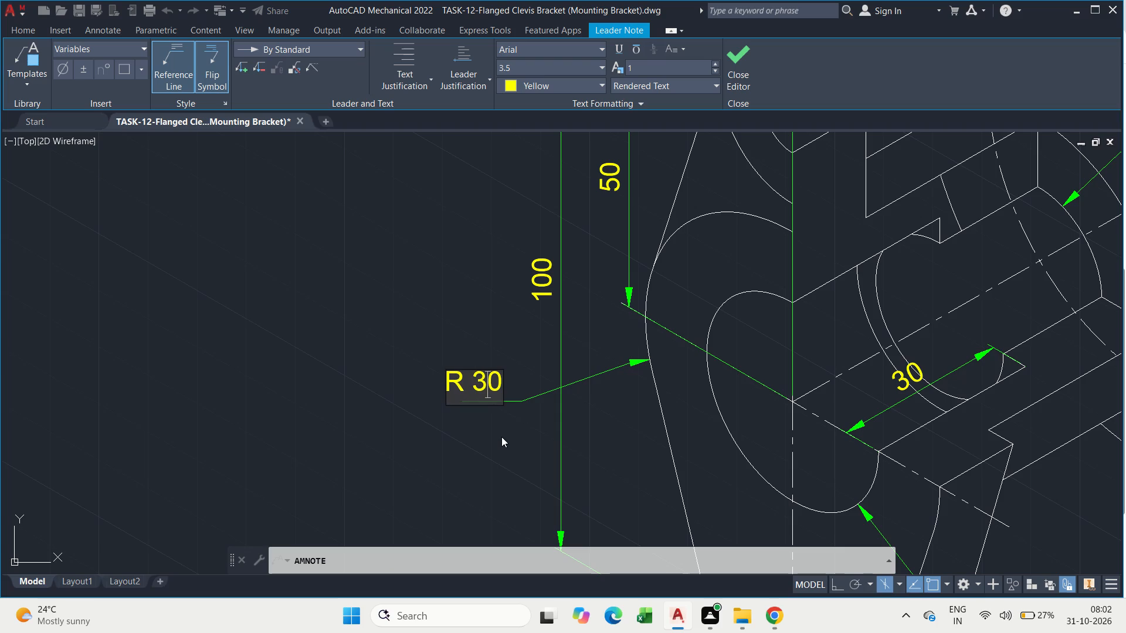
{"action": "left_click", "coordinate": [498, 444]}
{"action": "scroll", "coordinate": [504, 439], "scroll_direction": "down", "scroll_amount": 1}
{"action": "middle_click_drag", "start_coordinate": [504, 438], "coordinate": [469, 283]}
{"action": "key", "text": "Escape"}
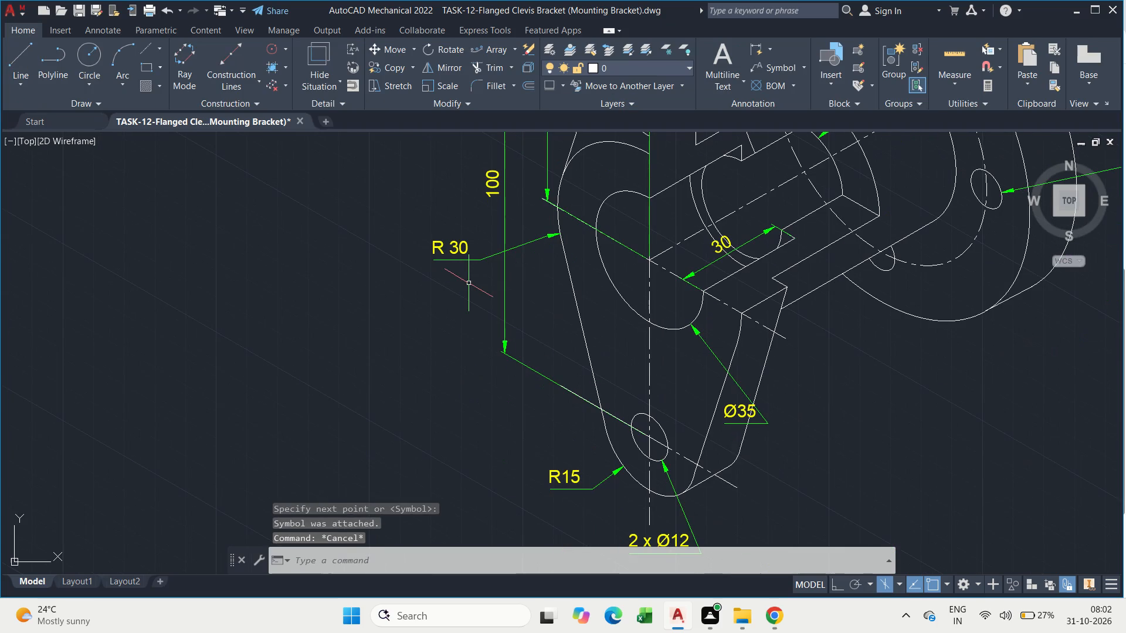
Save the drawing.
{"action": "key", "text": "ctrl+s"}
{"action": "key", "text": "ctrl+s"}
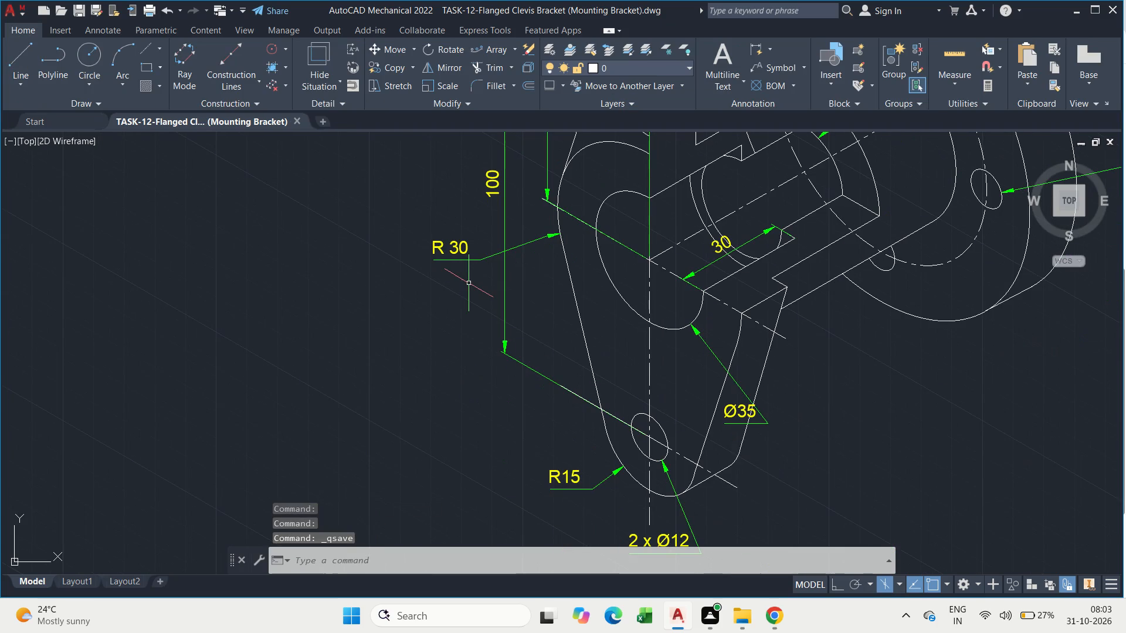
Delete the Ø35 leader note attached to the front boss.
{"action": "left_click", "coordinate": [787, 66]}
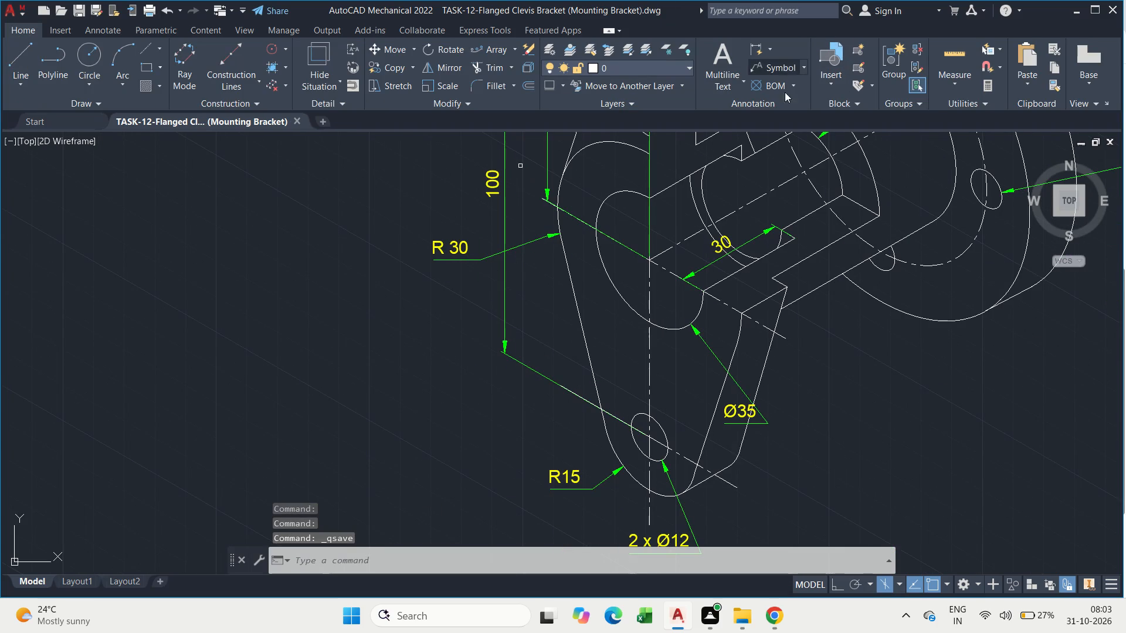
{"action": "key", "text": "Escape"}
{"action": "left_click", "coordinate": [737, 404]}
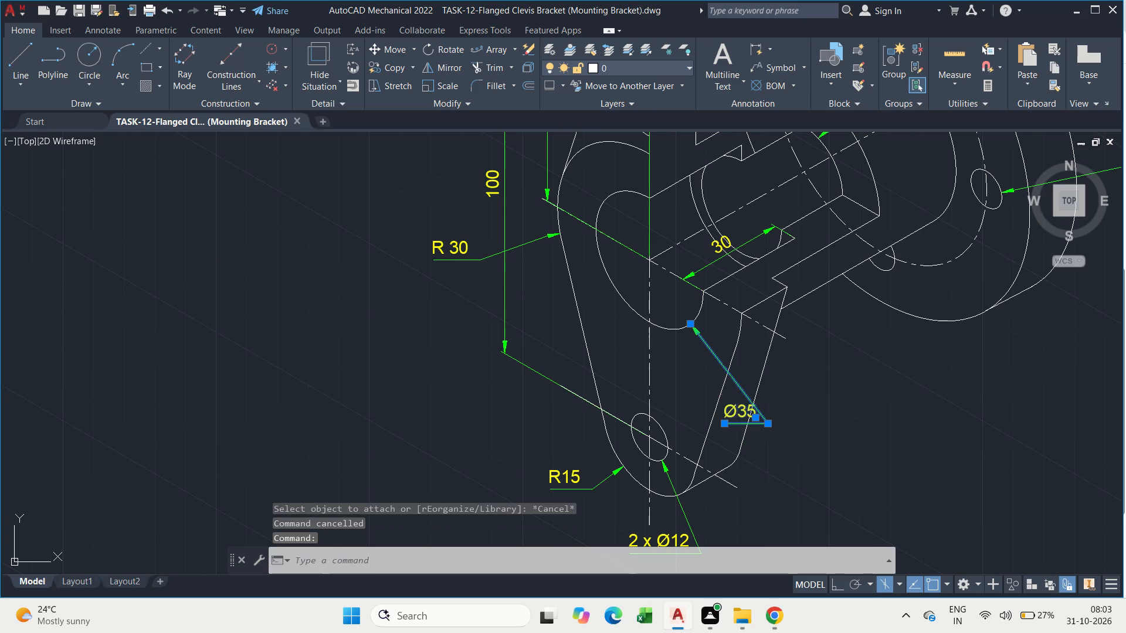
{"action": "key", "text": "Delete"}
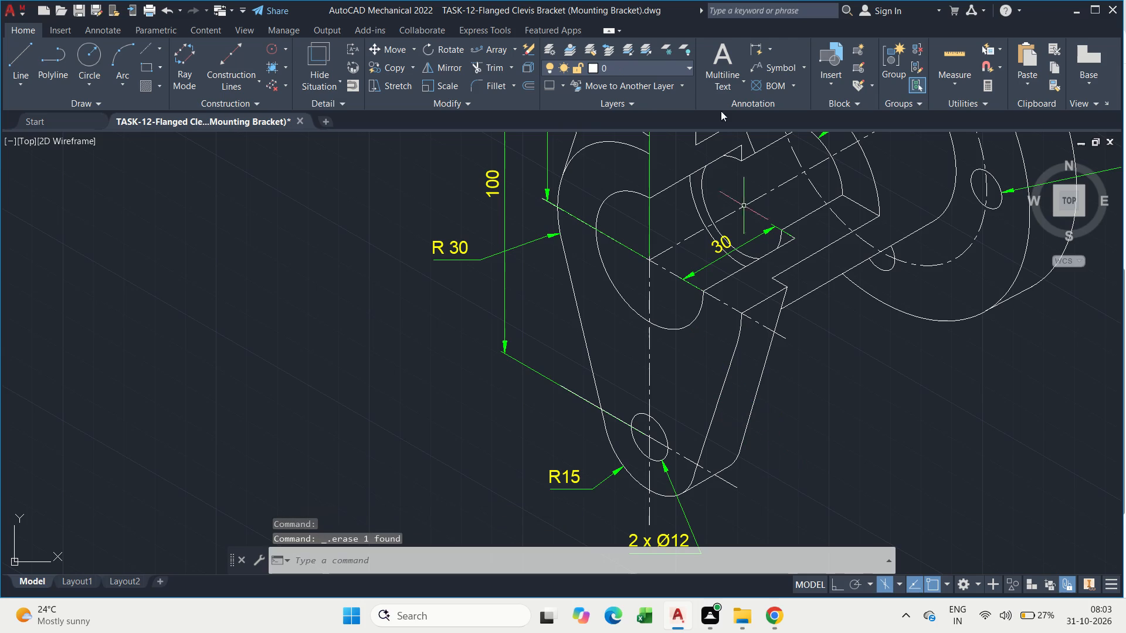
Add a leader note reading Ø35 to the lower curve of the front boss, with the text outside the lower arm's side edge.
{"action": "left_click", "coordinate": [777, 68]}
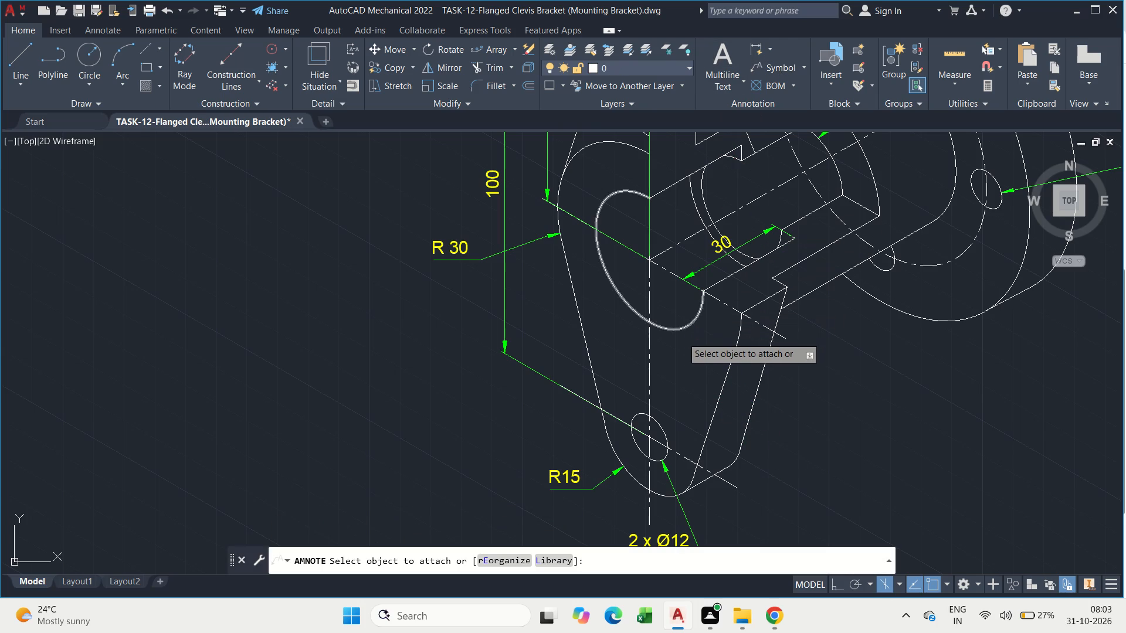
{"action": "left_click_drag", "start_coordinate": [677, 330], "coordinate": [684, 335]}
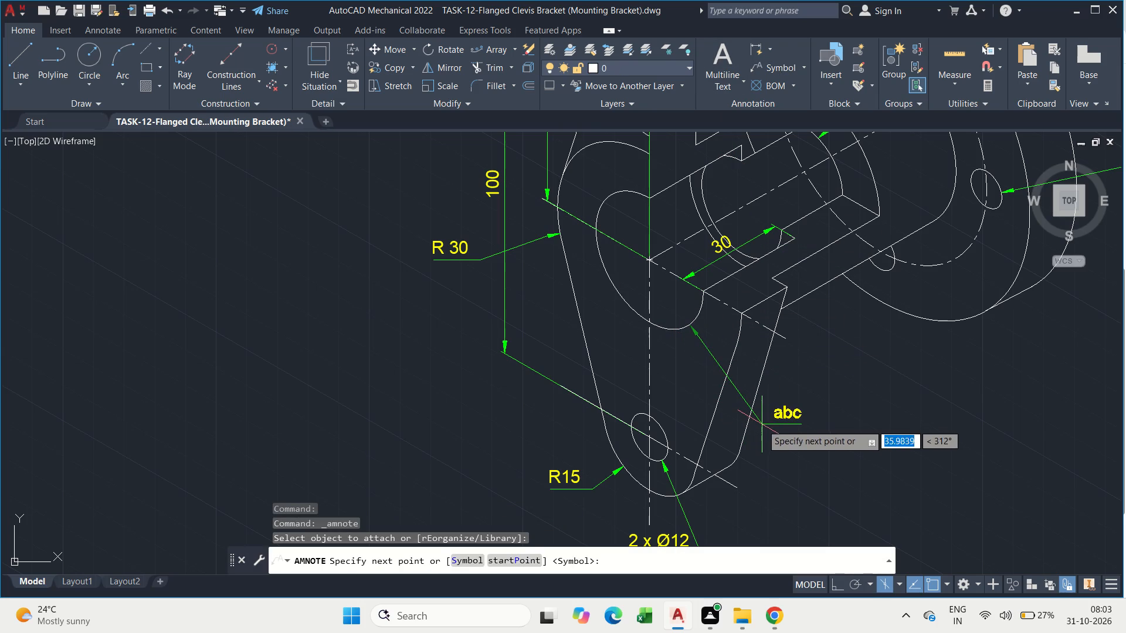
{"action": "left_click", "coordinate": [762, 424]}
{"action": "key", "text": "space"}
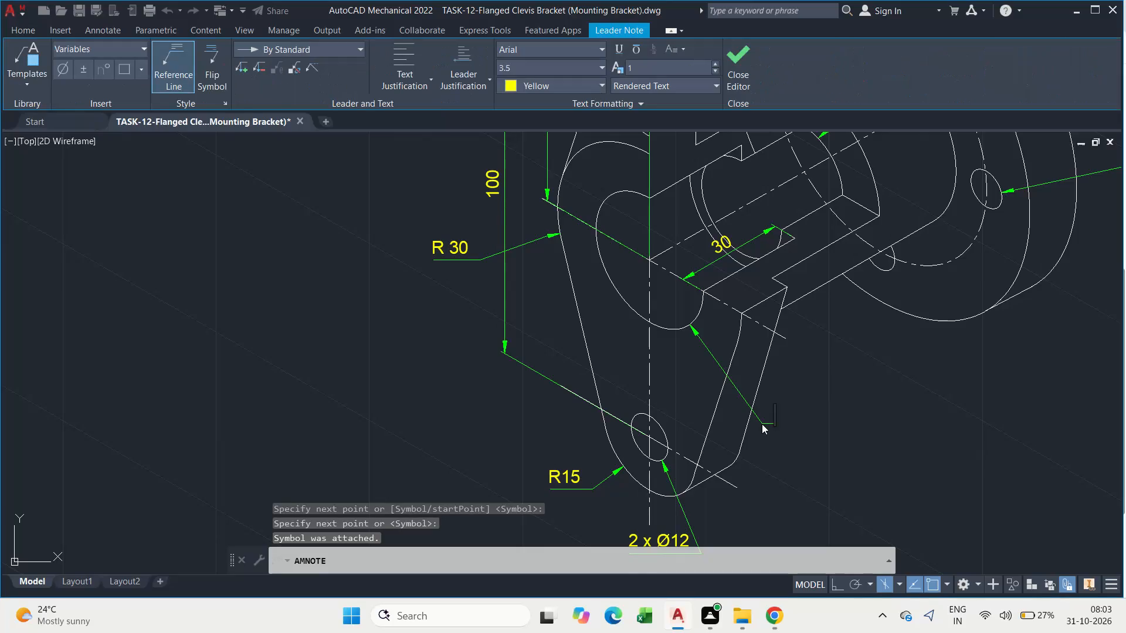
{"action": "type", "text": "%%%"}
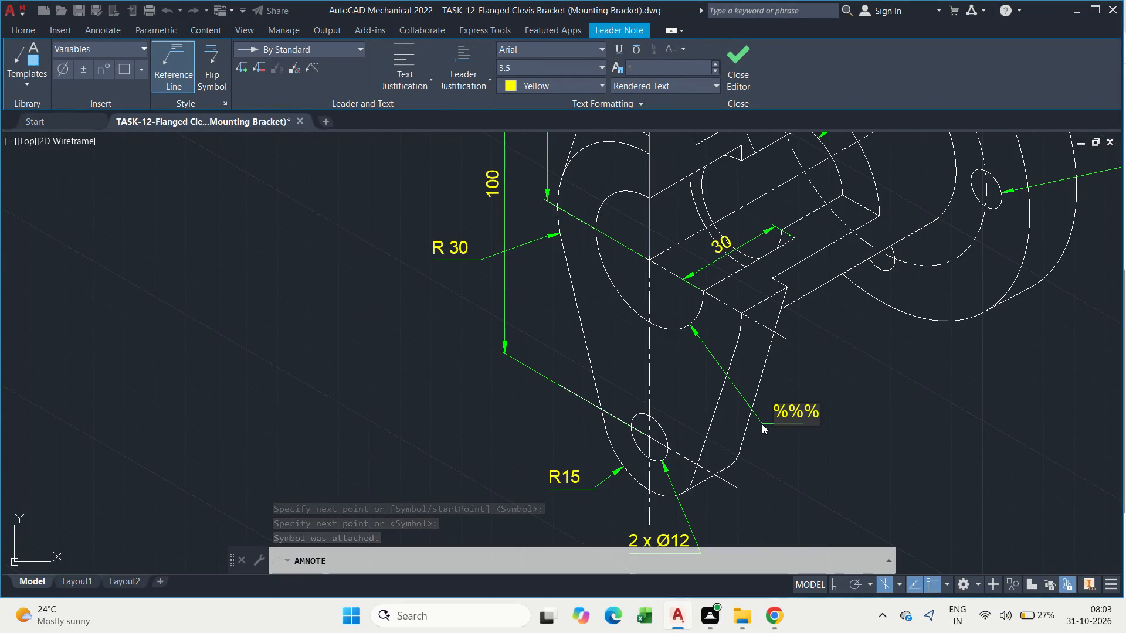
{"action": "key", "text": "BackSpace"}
{"action": "type", "text": "c35"}
{"action": "left_click", "coordinate": [771, 455]}
{"action": "key", "text": "Escape"}
{"action": "scroll", "coordinate": [791, 386], "scroll_direction": "down", "scroll_amount": 1}
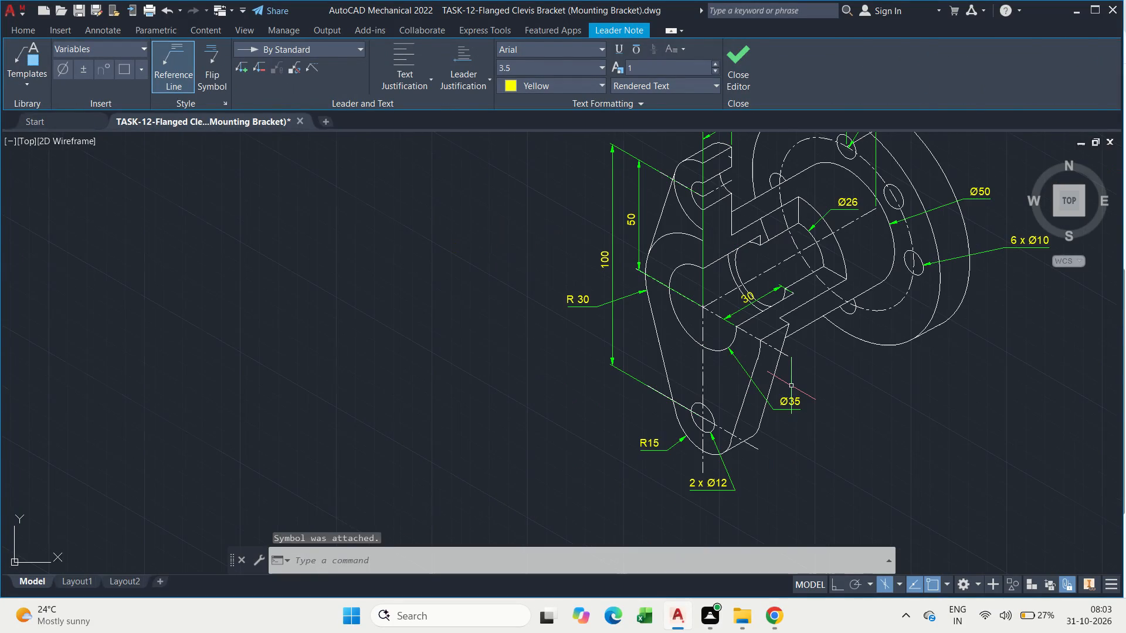
Save the drawing.
{"action": "key", "text": "ctrl+s"}
{"action": "key", "text": "ctrl+s"}
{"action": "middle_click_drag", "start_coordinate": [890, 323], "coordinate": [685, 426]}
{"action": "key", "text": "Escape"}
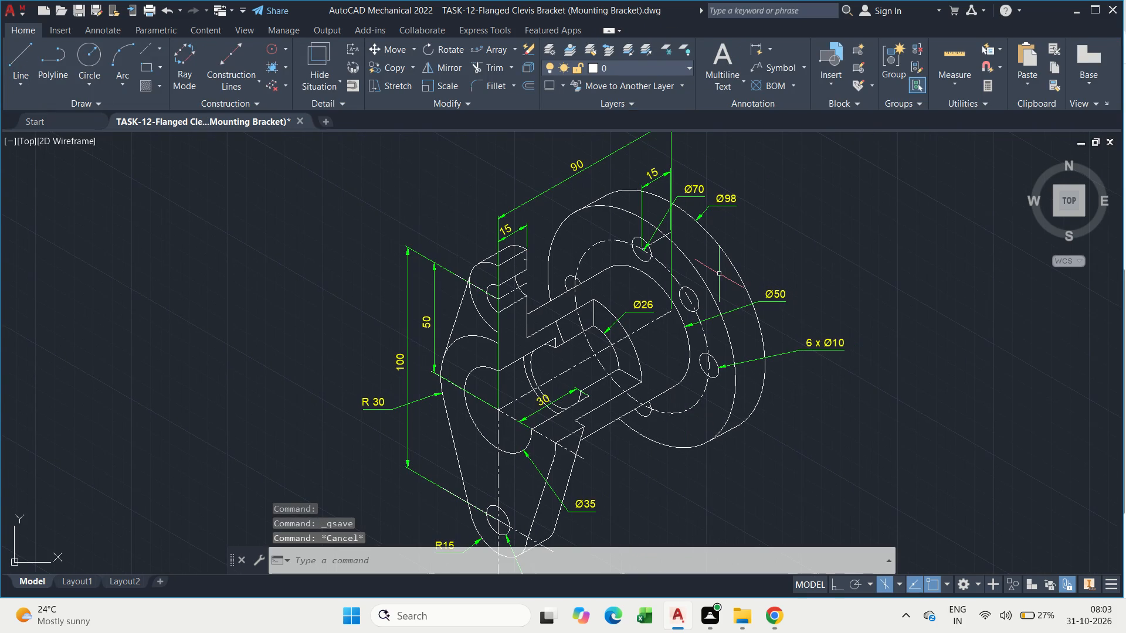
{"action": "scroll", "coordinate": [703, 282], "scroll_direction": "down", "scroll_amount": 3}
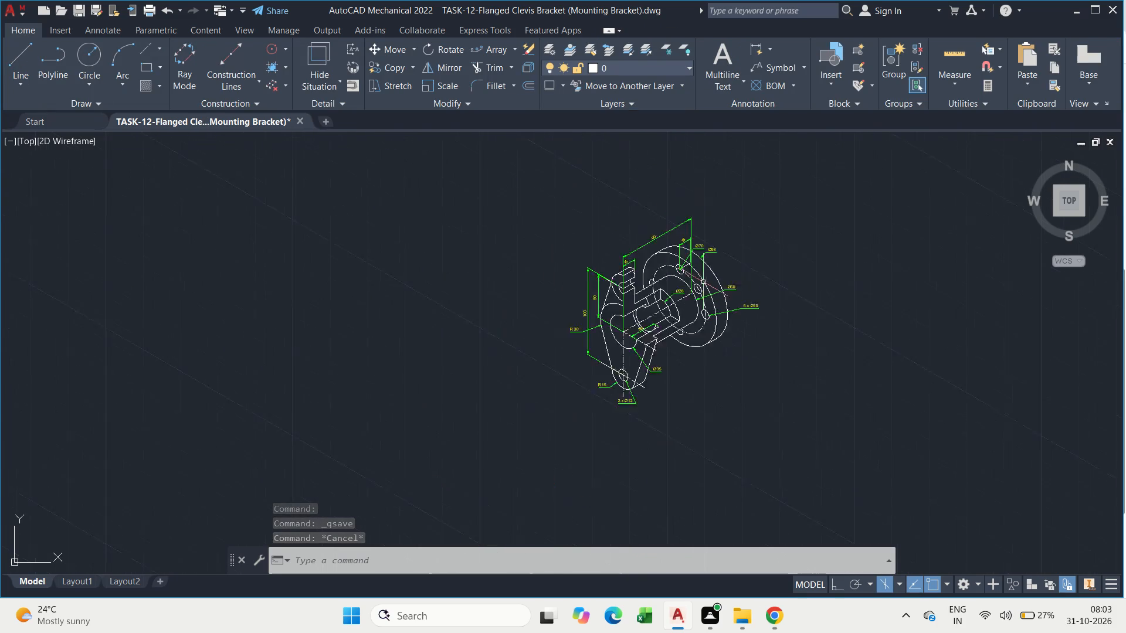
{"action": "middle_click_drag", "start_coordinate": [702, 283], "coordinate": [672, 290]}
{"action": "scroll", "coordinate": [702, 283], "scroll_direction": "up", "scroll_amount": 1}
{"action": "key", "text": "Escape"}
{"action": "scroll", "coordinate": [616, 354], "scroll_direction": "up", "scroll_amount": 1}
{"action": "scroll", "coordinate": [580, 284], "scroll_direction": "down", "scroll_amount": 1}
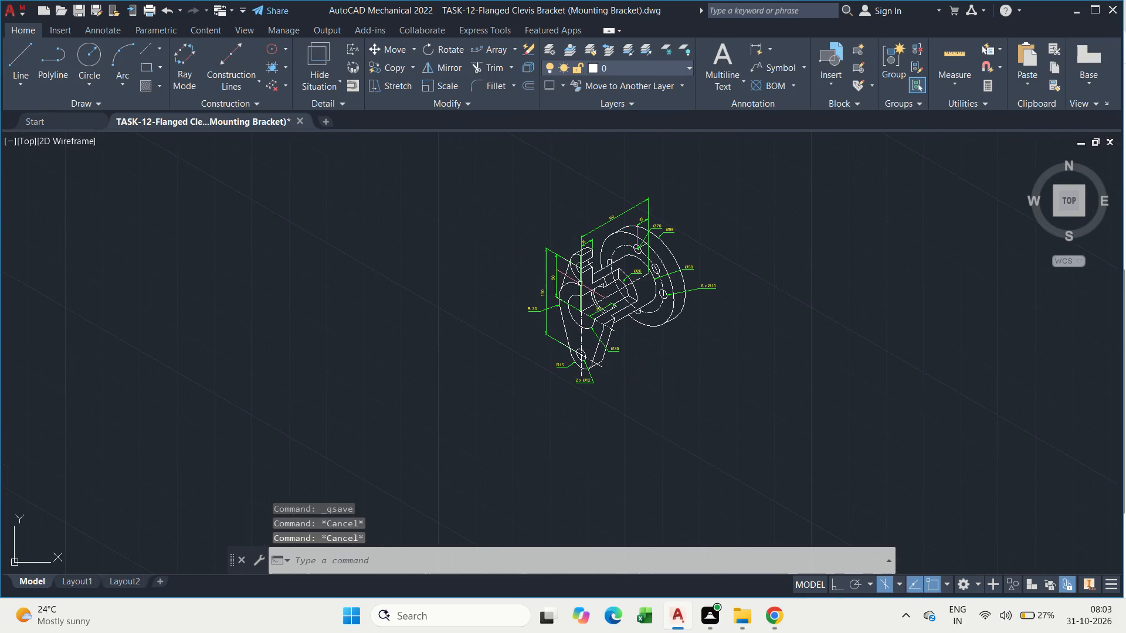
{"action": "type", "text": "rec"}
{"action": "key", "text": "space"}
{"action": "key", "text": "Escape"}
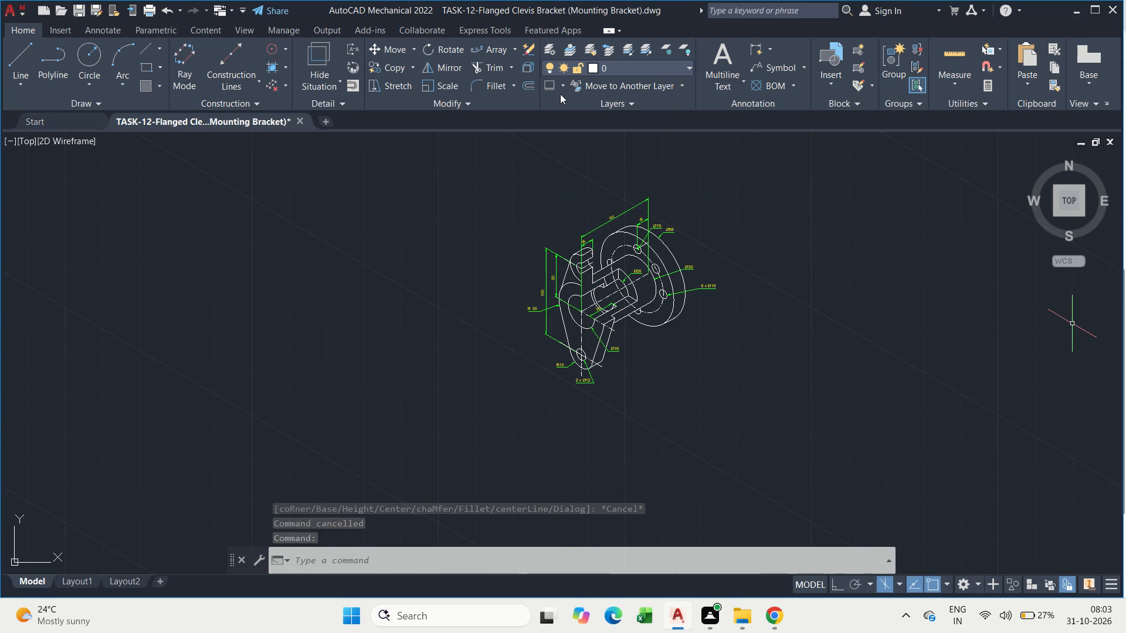
Save the drawing with the whole annotated bracket in view.
{"action": "scroll", "coordinate": [601, 265], "scroll_direction": "up", "scroll_amount": 1}
{"action": "key", "text": "Escape"}
{"action": "middle_click", "coordinate": [601, 265]}
{"action": "key", "text": "ctrl+s"}
{"action": "key", "text": "ctrl+s"}
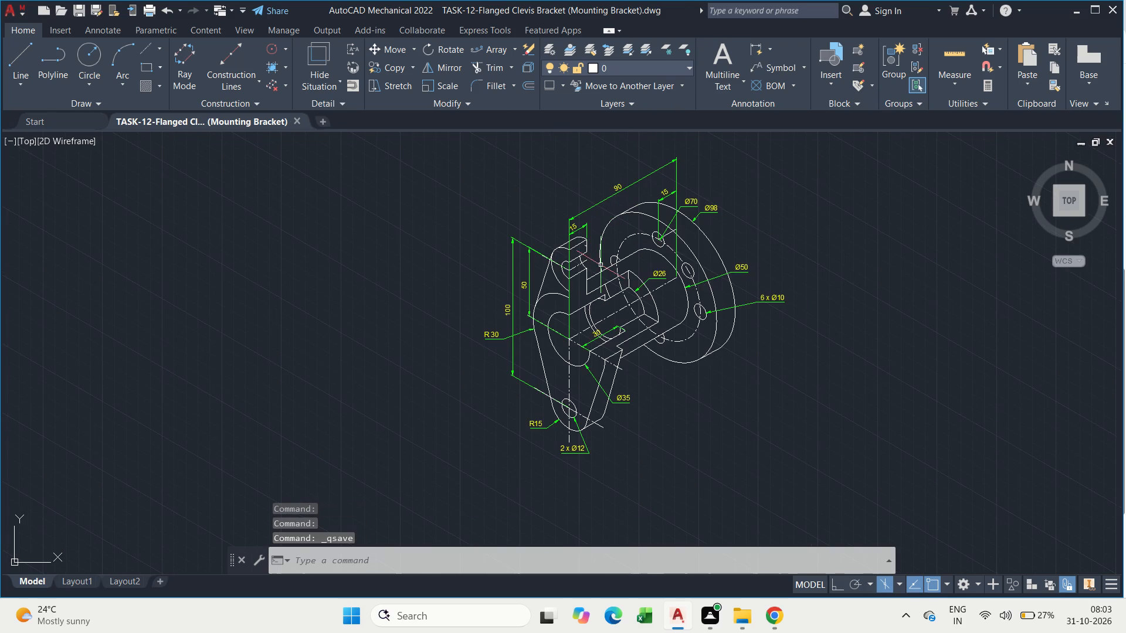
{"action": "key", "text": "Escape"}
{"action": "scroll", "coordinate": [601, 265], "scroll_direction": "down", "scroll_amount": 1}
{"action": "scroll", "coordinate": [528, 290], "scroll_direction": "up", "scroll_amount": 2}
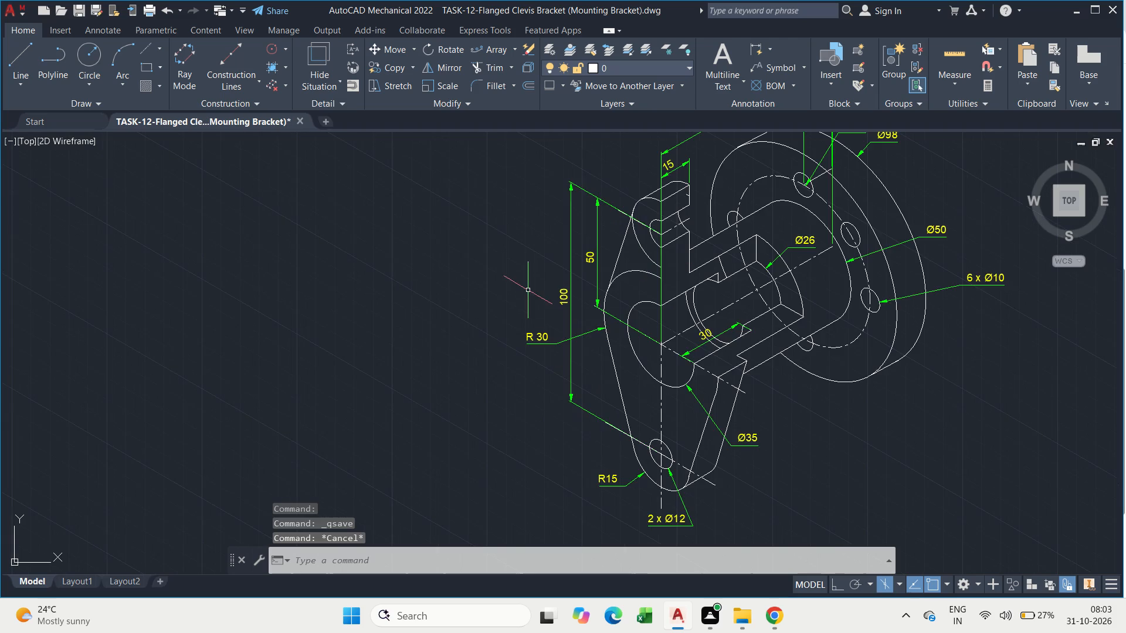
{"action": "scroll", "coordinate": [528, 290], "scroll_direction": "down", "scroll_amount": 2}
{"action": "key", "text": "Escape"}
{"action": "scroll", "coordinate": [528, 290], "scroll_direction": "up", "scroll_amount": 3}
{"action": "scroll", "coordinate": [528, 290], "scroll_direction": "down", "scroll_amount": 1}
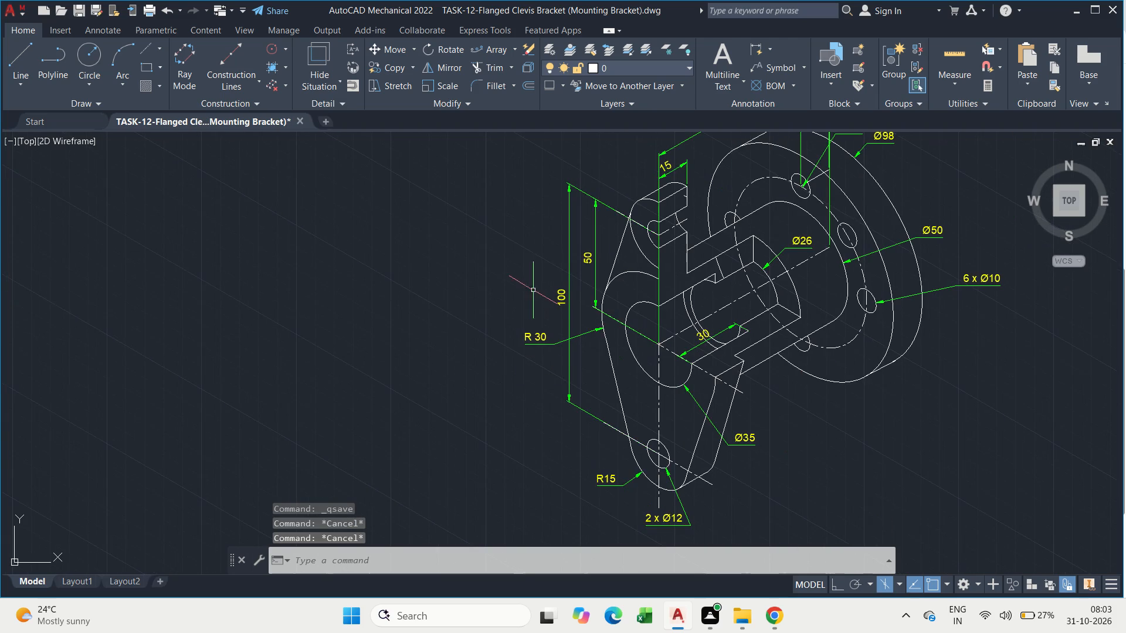
Set up a plot using the <Previous plot> page setup, with a plot window enclosing the entire dimensioned bracket.
{"action": "scroll", "coordinate": [628, 294], "scroll_direction": "down", "scroll_amount": 2}
{"action": "middle_click_drag", "start_coordinate": [659, 313], "coordinate": [568, 364]}
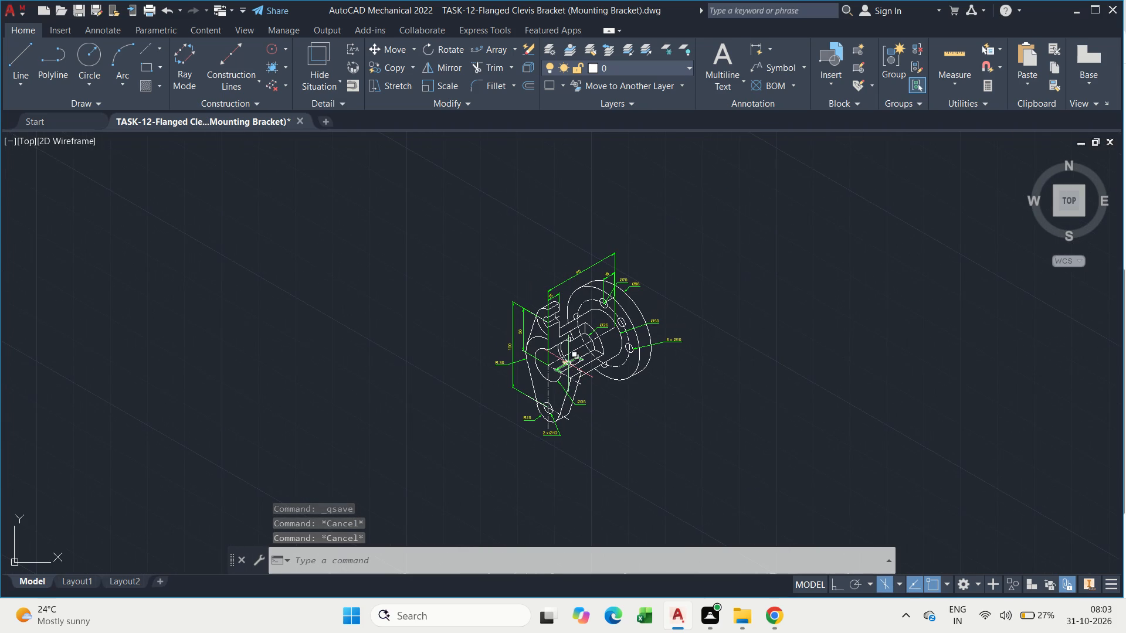
{"action": "key", "text": "ctrl+p"}
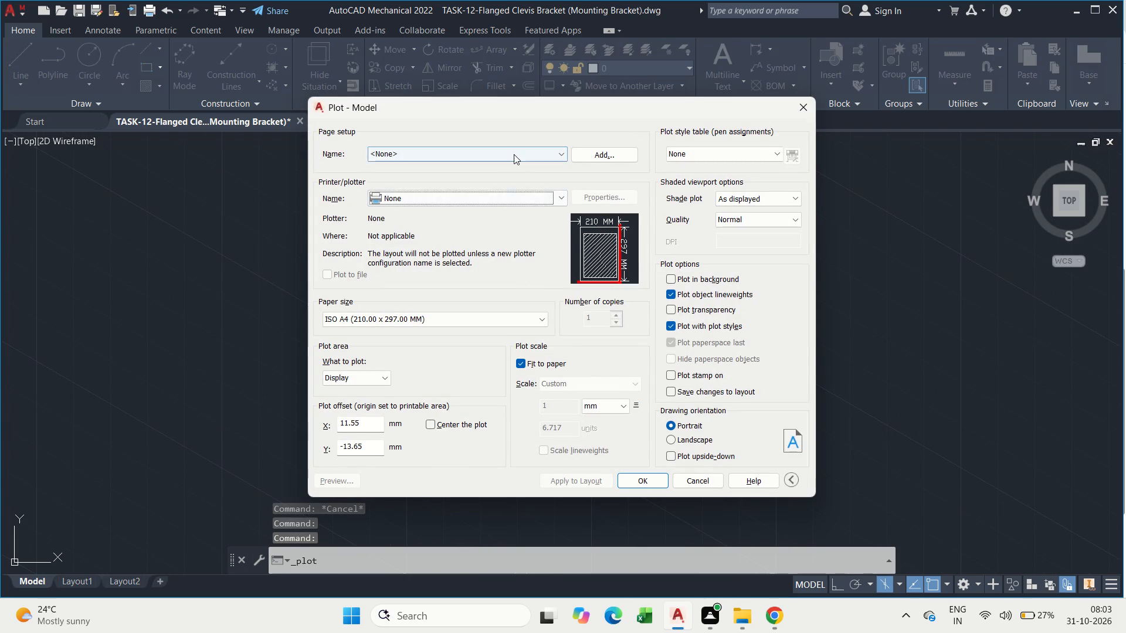
{"action": "left_click", "coordinate": [514, 154]}
{"action": "left_click", "coordinate": [505, 179]}
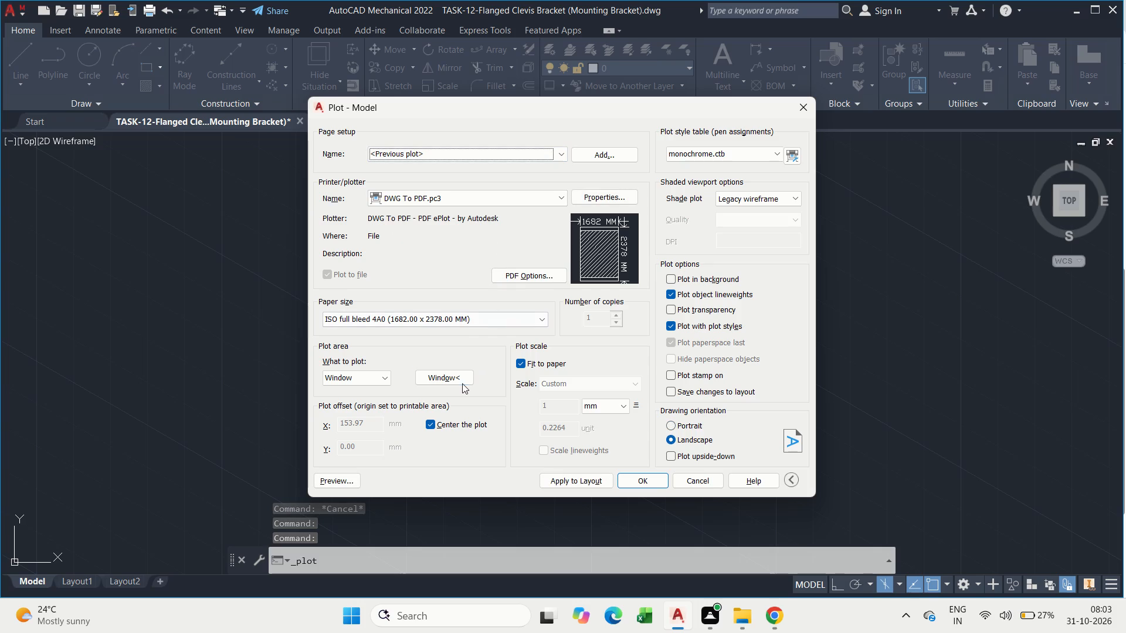
{"action": "left_click", "coordinate": [461, 383]}
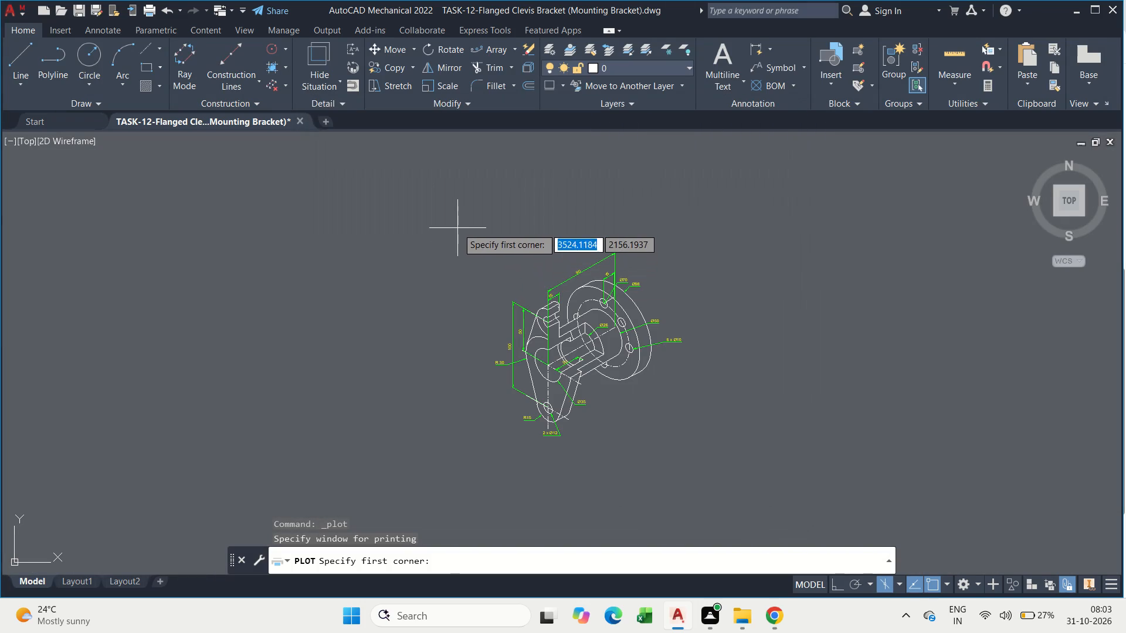
{"action": "left_click_drag", "start_coordinate": [451, 226], "coordinate": [558, 361]}
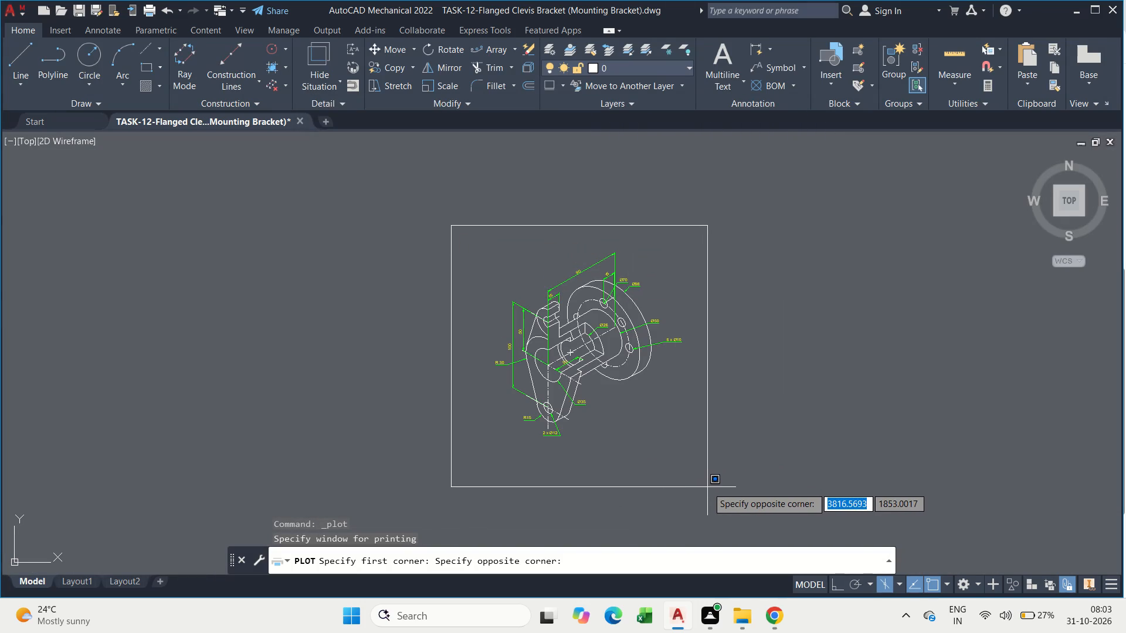
{"action": "left_click", "coordinate": [707, 487]}
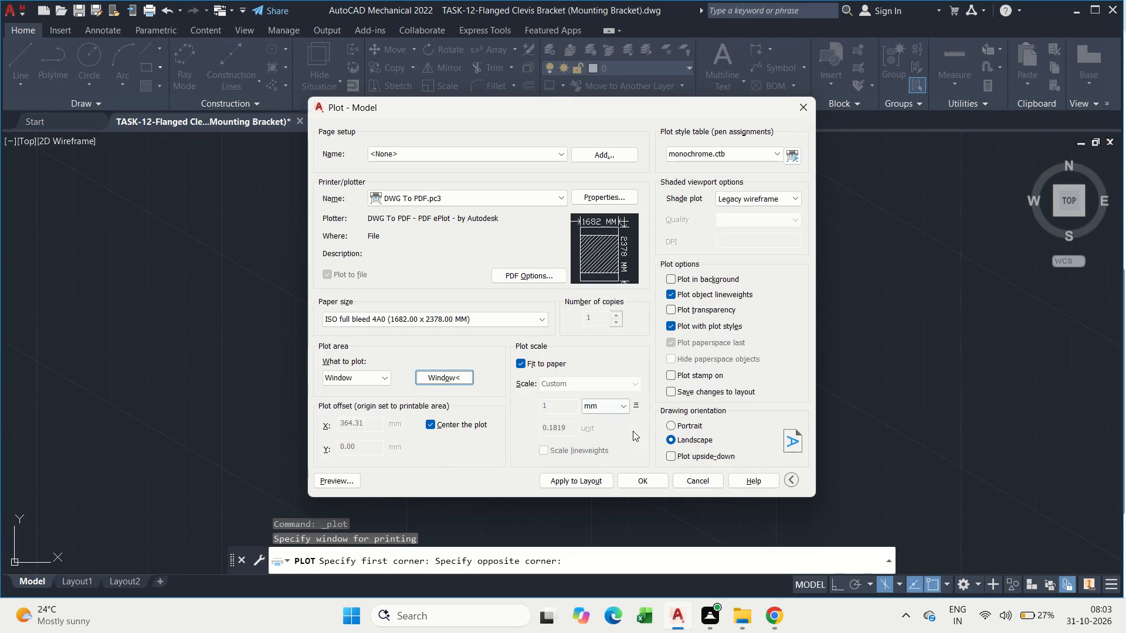
Preview the plot and examine the bracket's lines, dimensions and leader notes on the sheet.
{"action": "left_click", "coordinate": [343, 487]}
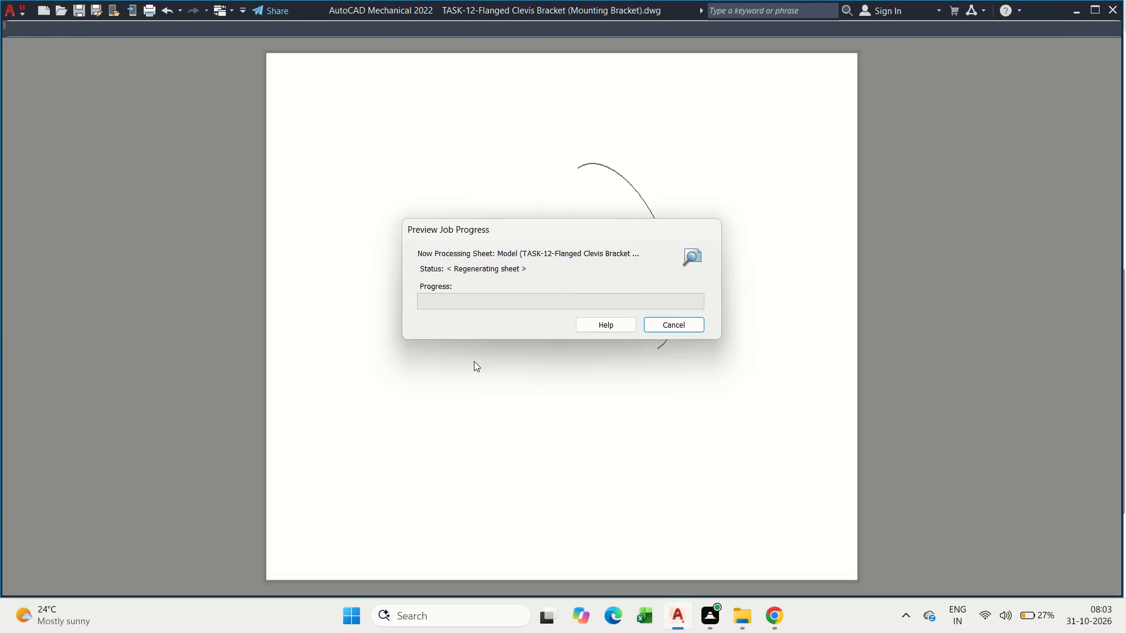
{"action": "scroll", "coordinate": [570, 326], "scroll_direction": "up", "scroll_amount": 4}
{"action": "scroll", "coordinate": [569, 325], "scroll_direction": "down", "scroll_amount": 3}
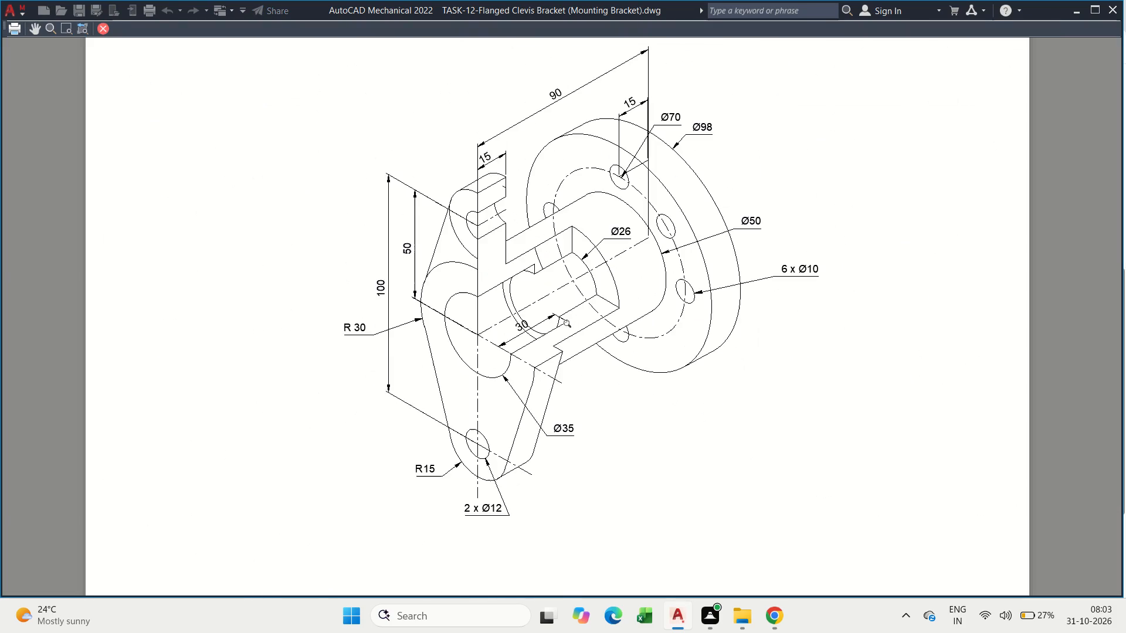
Examine the previewed bracket and its annotations up close, and leave the plot setup without plotting.
{"action": "scroll", "coordinate": [492, 327], "scroll_direction": "up", "scroll_amount": 2}
{"action": "middle_click_drag", "start_coordinate": [491, 326], "coordinate": [507, 373]}
{"action": "scroll", "coordinate": [503, 363], "scroll_direction": "down", "scroll_amount": 2}
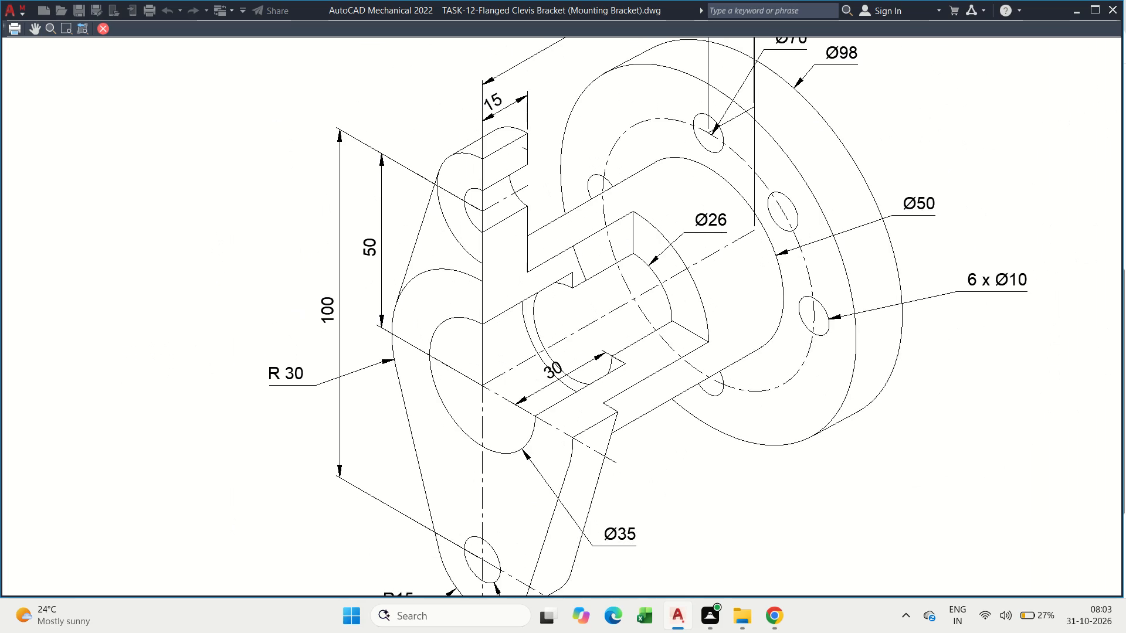
{"action": "key", "text": "Escape"}
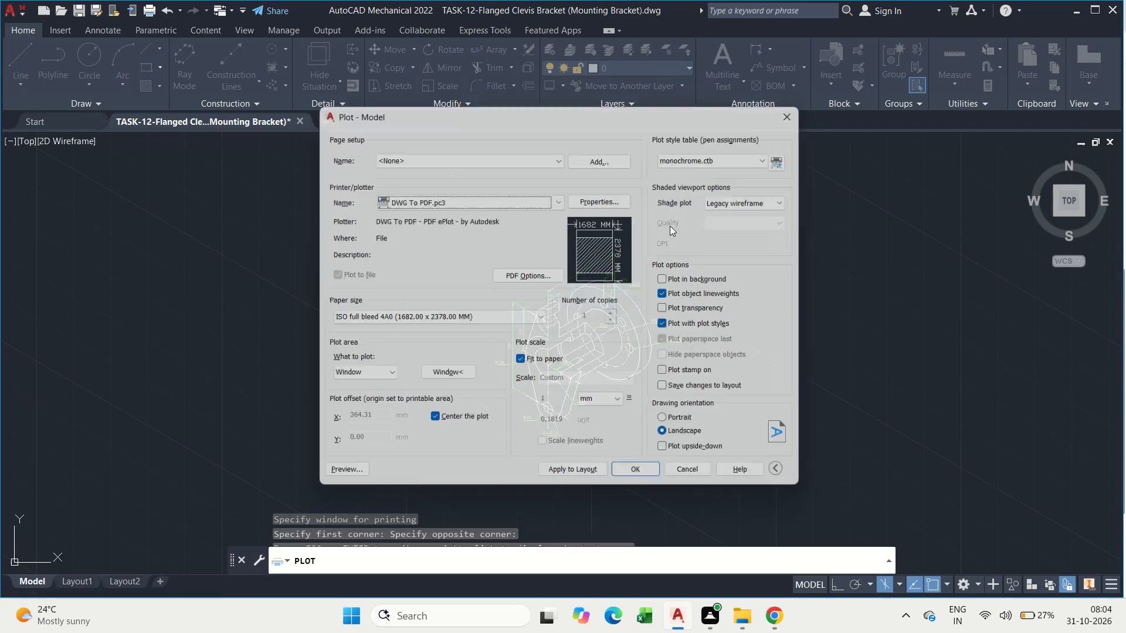
{"action": "left_click", "coordinate": [792, 111]}
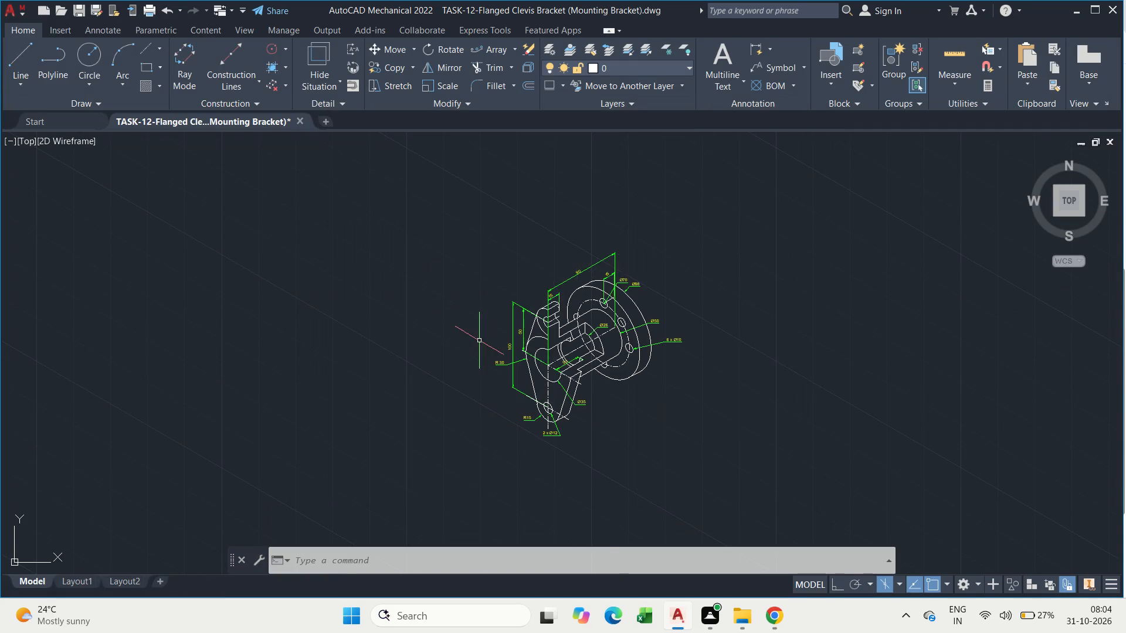
Trim the two arcs crossing the clevis front face between the upper lug and the R 30 edge.
{"action": "scroll", "coordinate": [505, 341], "scroll_direction": "up", "scroll_amount": 5}
{"action": "type", "text": "tr"}
{"action": "key", "text": "space"}
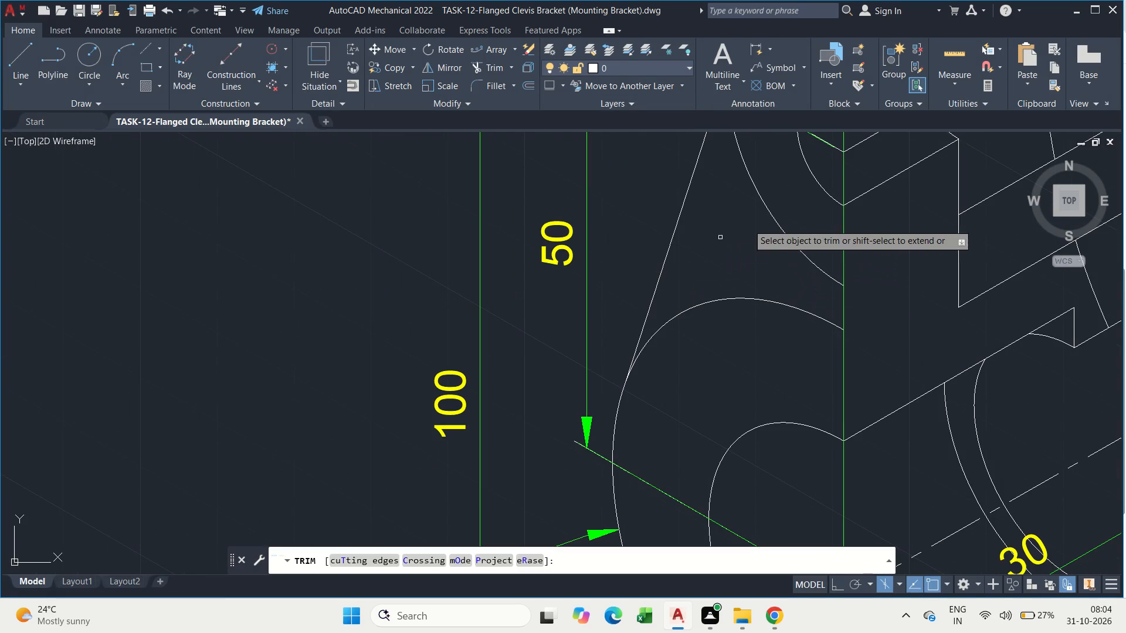
{"action": "left_click_drag", "start_coordinate": [782, 206], "coordinate": [745, 339]}
{"action": "scroll", "coordinate": [701, 318], "scroll_direction": "down", "scroll_amount": 3}
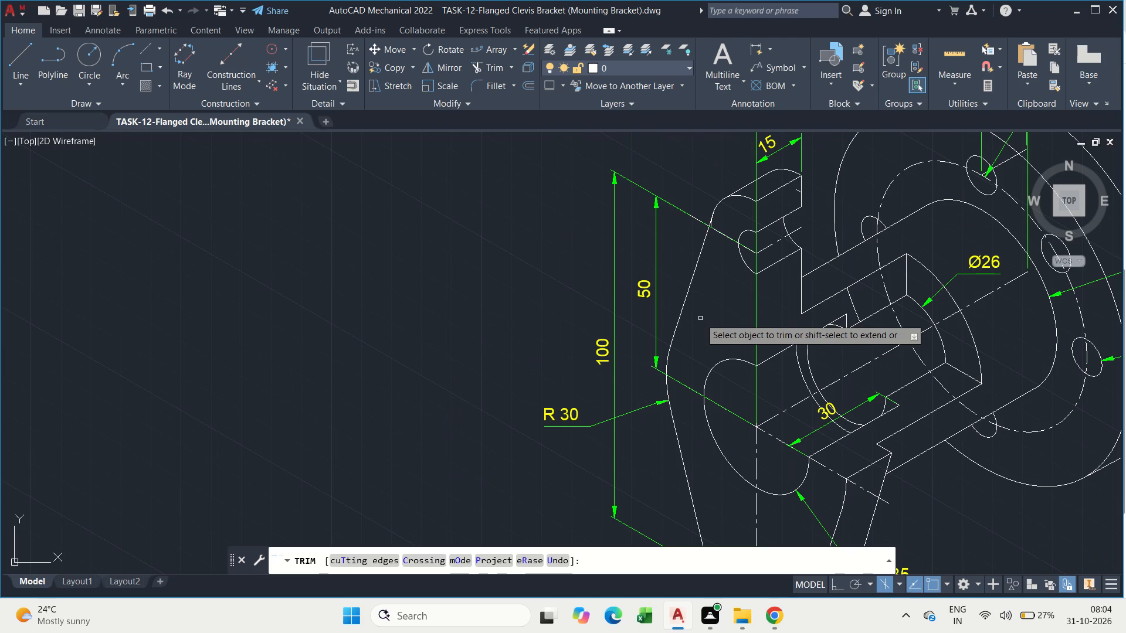
{"action": "key", "text": "Escape"}
Trim the leftover segment at the outer edge of the bracket's upper lug.
{"action": "scroll", "coordinate": [700, 318], "scroll_direction": "down", "scroll_amount": 1}
{"action": "middle_click", "coordinate": [700, 318]}
{"action": "scroll", "coordinate": [714, 239], "scroll_direction": "up", "scroll_amount": 1}
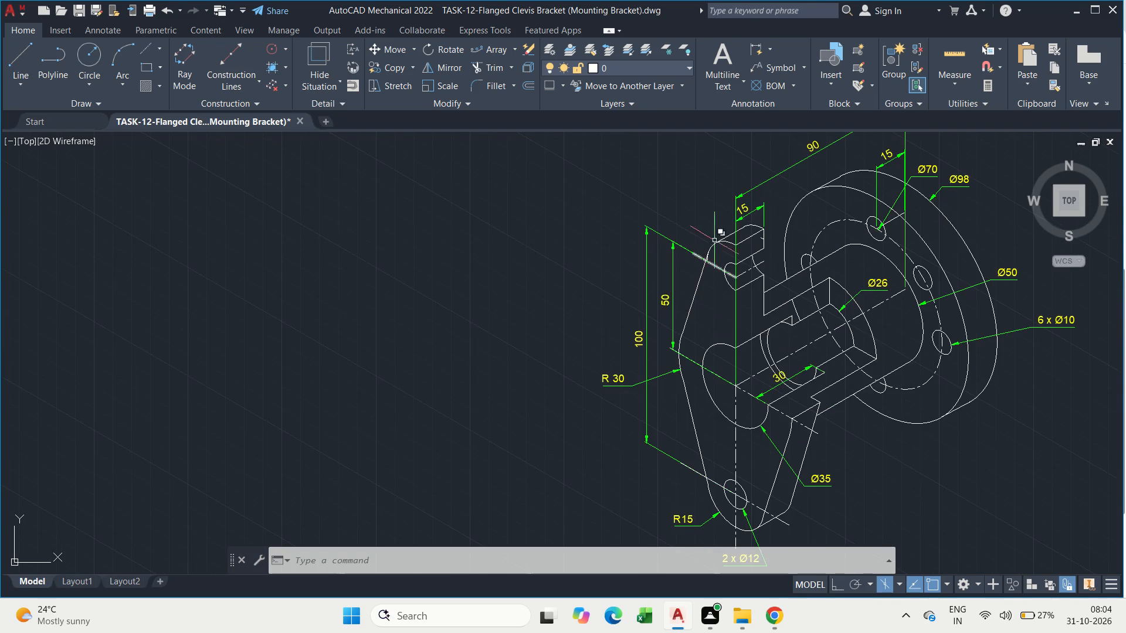
{"action": "scroll", "coordinate": [714, 239], "scroll_direction": "up", "scroll_amount": 3}
{"action": "scroll", "coordinate": [687, 322], "scroll_direction": "up", "scroll_amount": 2}
{"action": "type", "text": "tr"}
{"action": "key", "text": "space"}
{"action": "left_click_drag", "start_coordinate": [687, 322], "coordinate": [674, 330]}
{"action": "scroll", "coordinate": [716, 314], "scroll_direction": "down", "scroll_amount": 7}
{"action": "key", "text": "Escape"}
Save the drawing with the trimmed clevis face.
{"action": "middle_click_drag", "start_coordinate": [713, 343], "coordinate": [719, 377]}
{"action": "middle_click_drag", "start_coordinate": [731, 431], "coordinate": [646, 287]}
{"action": "key", "text": "Escape"}
{"action": "key", "text": "ctrl+s"}
{"action": "key", "text": "ctrl+s"}
{"action": "key", "text": "Escape"}
Examine the lower lug, its centerlines and the nearby R15, 2 x Ø12 and Ø35 leaders for leftover lines.
{"action": "scroll", "coordinate": [657, 421], "scroll_direction": "up", "scroll_amount": 1}
{"action": "middle_click_drag", "start_coordinate": [741, 316], "coordinate": [684, 305]}
{"action": "scroll", "coordinate": [666, 305], "scroll_direction": "down", "scroll_amount": 1}
{"action": "middle_click_drag", "start_coordinate": [720, 438], "coordinate": [670, 451]}
{"action": "scroll", "coordinate": [591, 473], "scroll_direction": "up", "scroll_amount": 2}
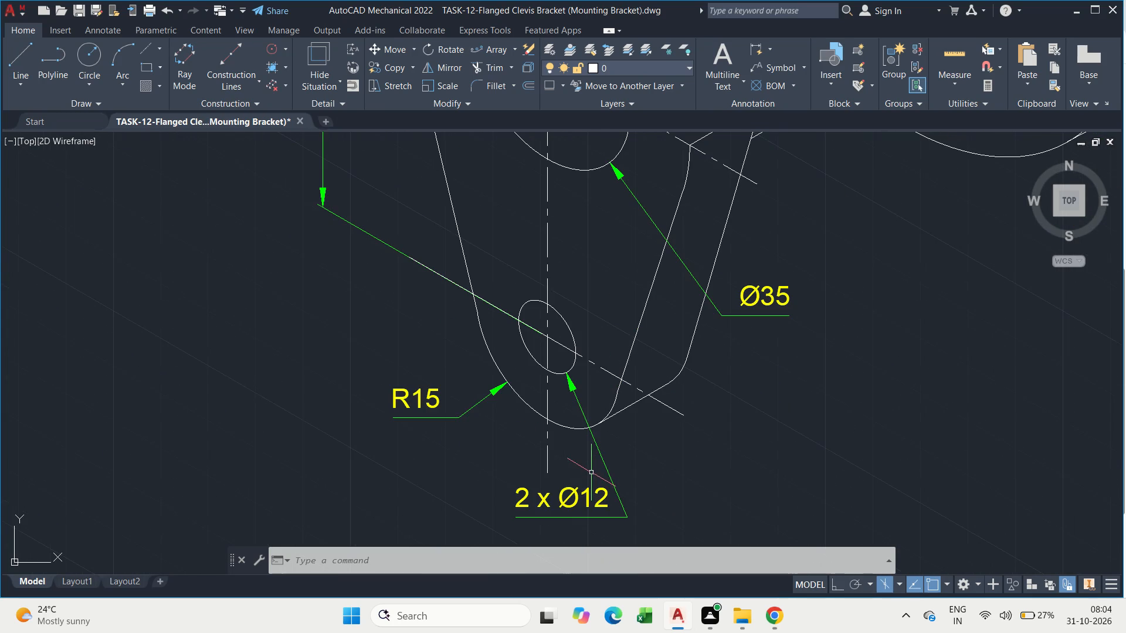
{"action": "scroll", "coordinate": [723, 145], "scroll_direction": "up", "scroll_amount": 2}
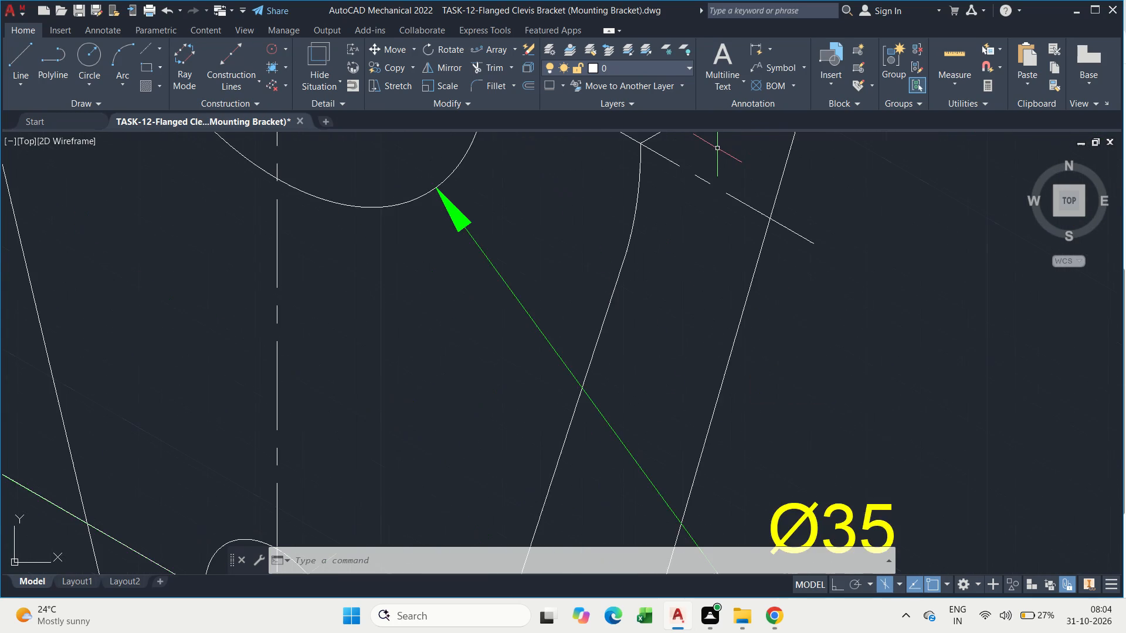
{"action": "scroll", "coordinate": [711, 156], "scroll_direction": "down", "scroll_amount": 6}
{"action": "middle_click_drag", "start_coordinate": [688, 209], "coordinate": [666, 322]}
{"action": "key", "text": "Escape"}
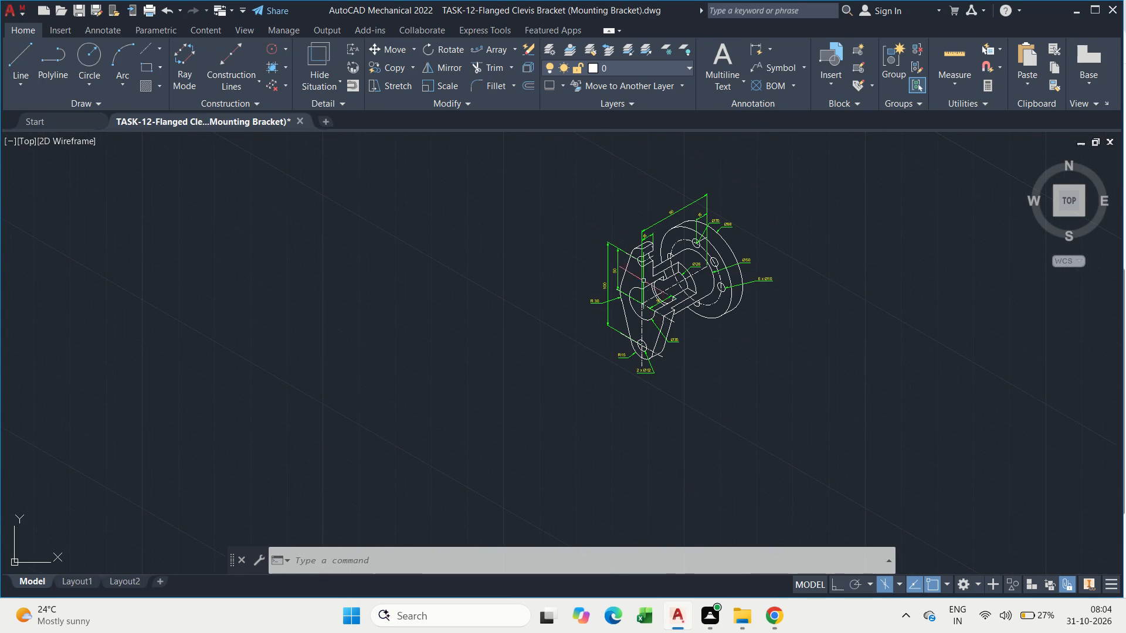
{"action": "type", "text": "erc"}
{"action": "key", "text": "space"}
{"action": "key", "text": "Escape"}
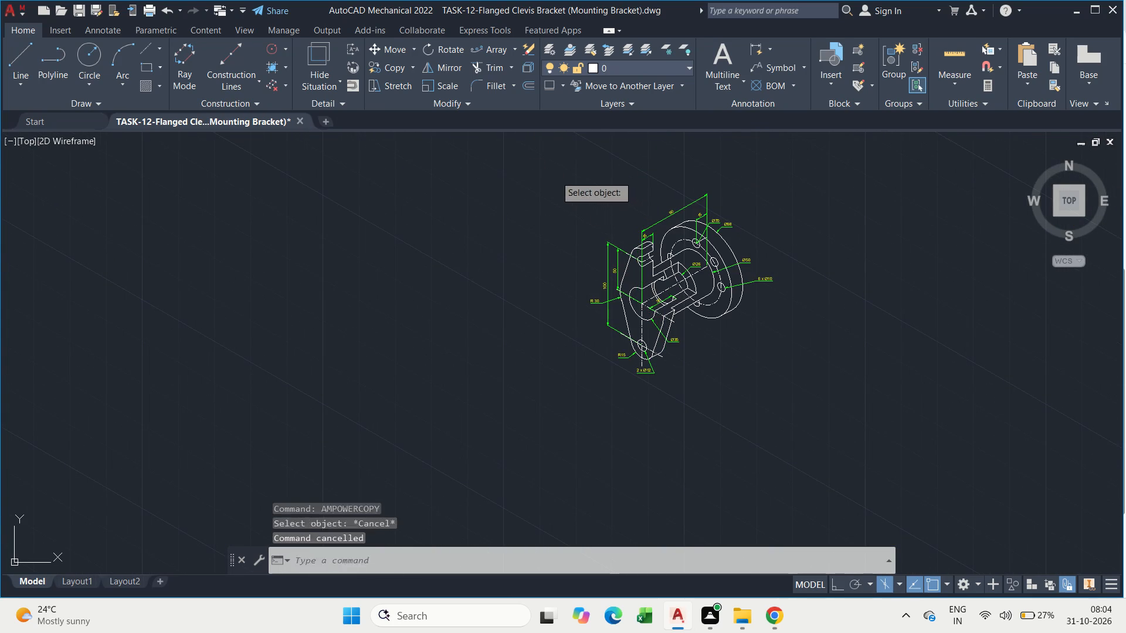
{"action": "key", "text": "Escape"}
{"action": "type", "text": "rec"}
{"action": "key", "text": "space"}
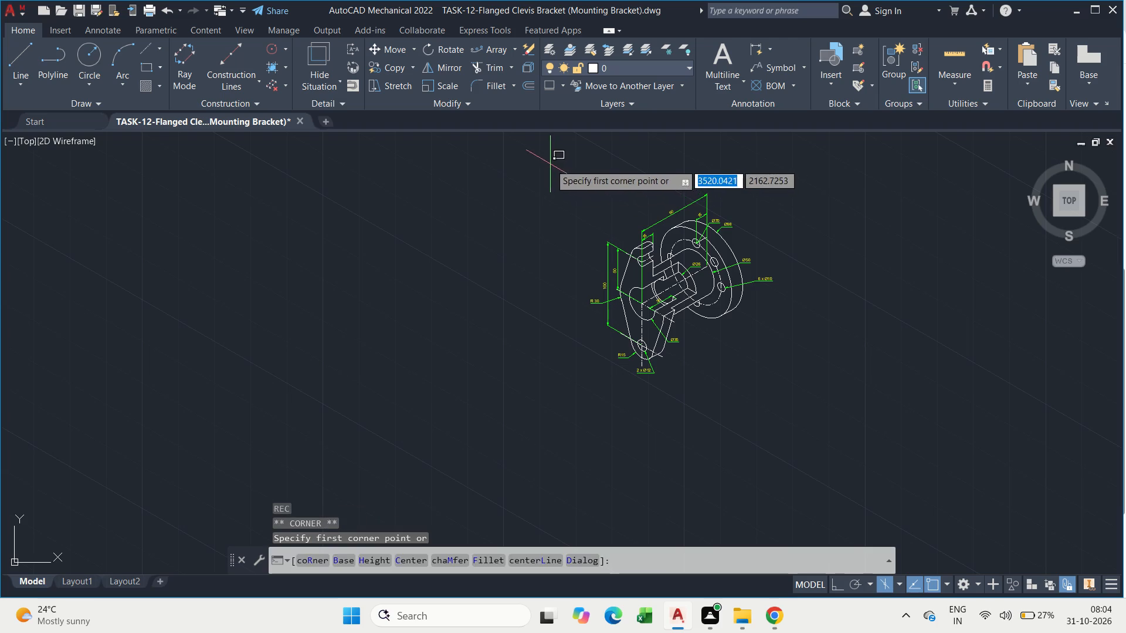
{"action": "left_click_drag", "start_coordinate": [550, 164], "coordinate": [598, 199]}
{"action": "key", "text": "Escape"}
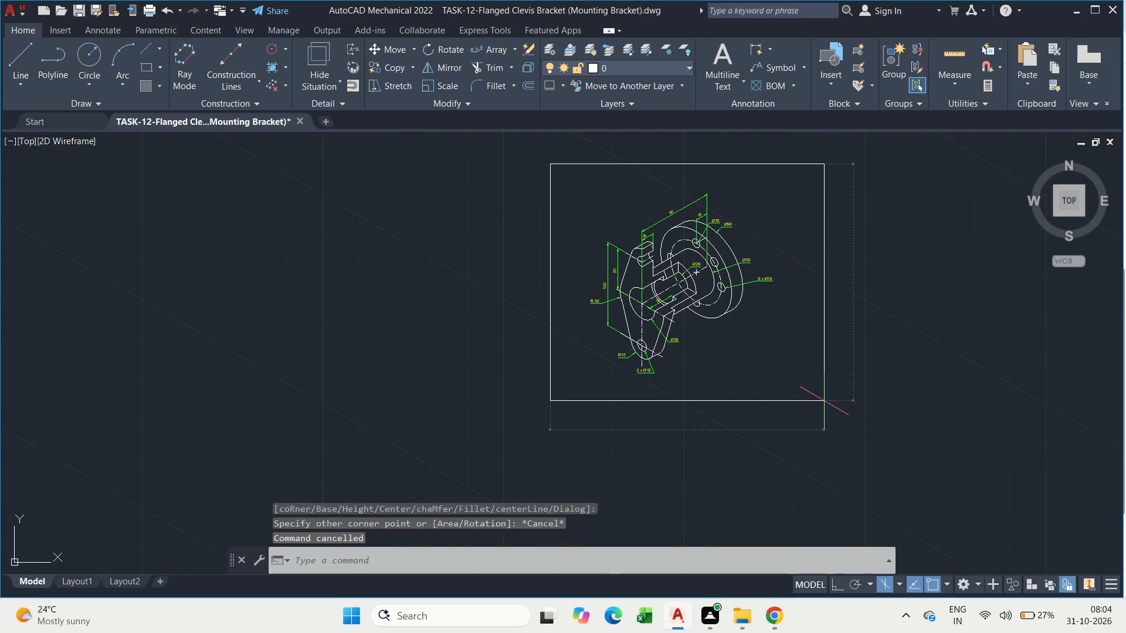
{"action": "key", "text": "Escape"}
Set up a plot with the <Previous plot> page setup and a plot window enclosing the entire dimensioned bracket.
{"action": "key", "text": "ctrl+p"}
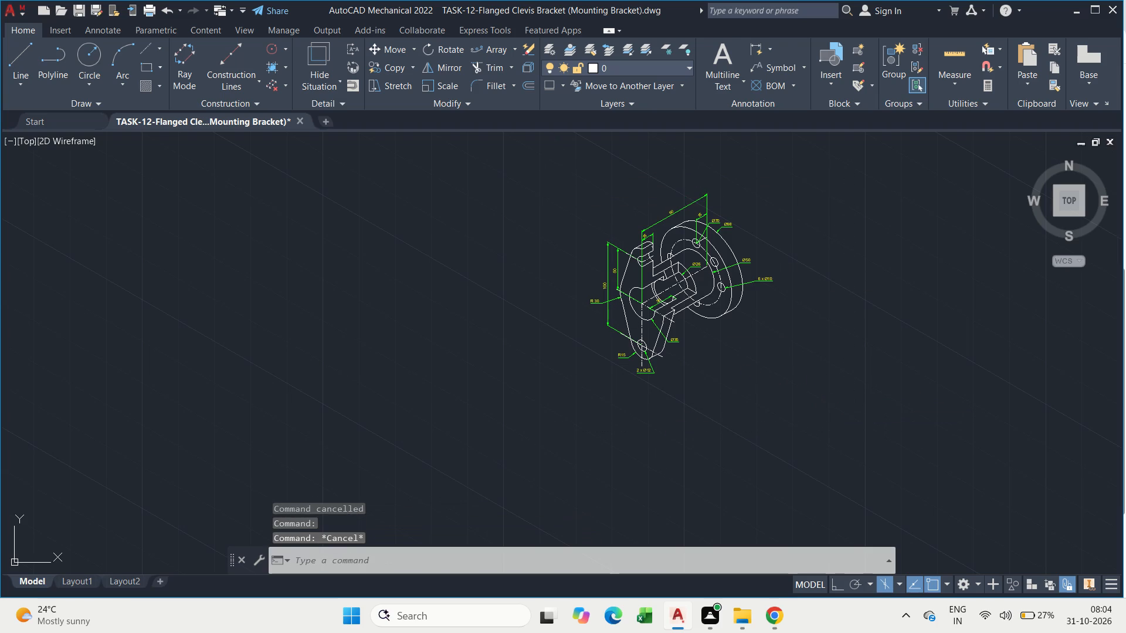
{"action": "left_click", "coordinate": [556, 153]}
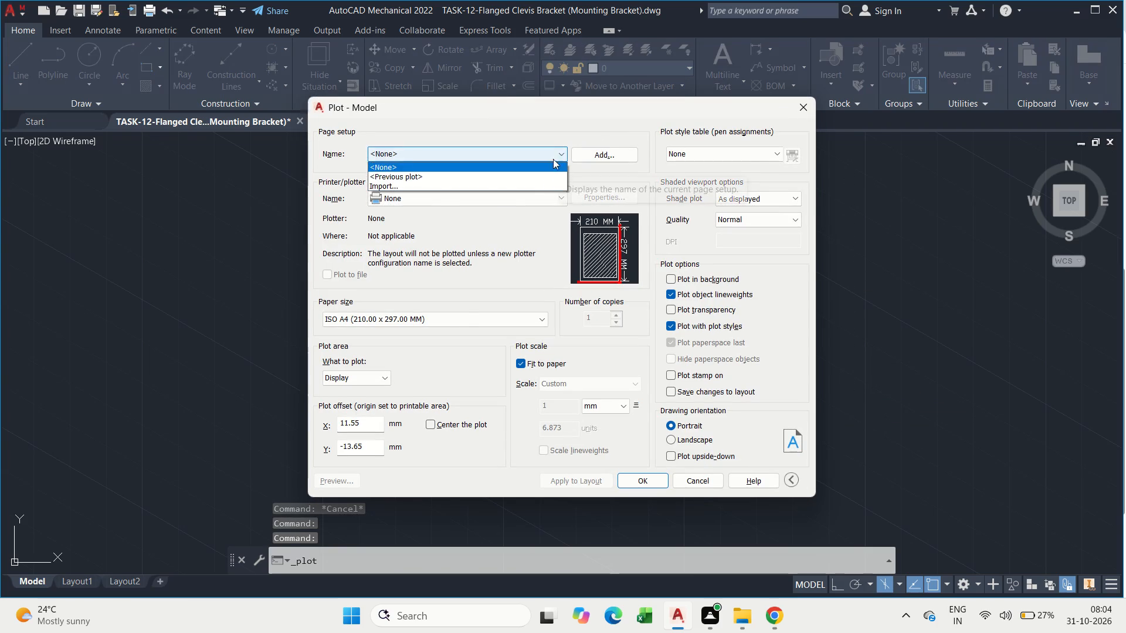
{"action": "left_click", "coordinate": [545, 174]}
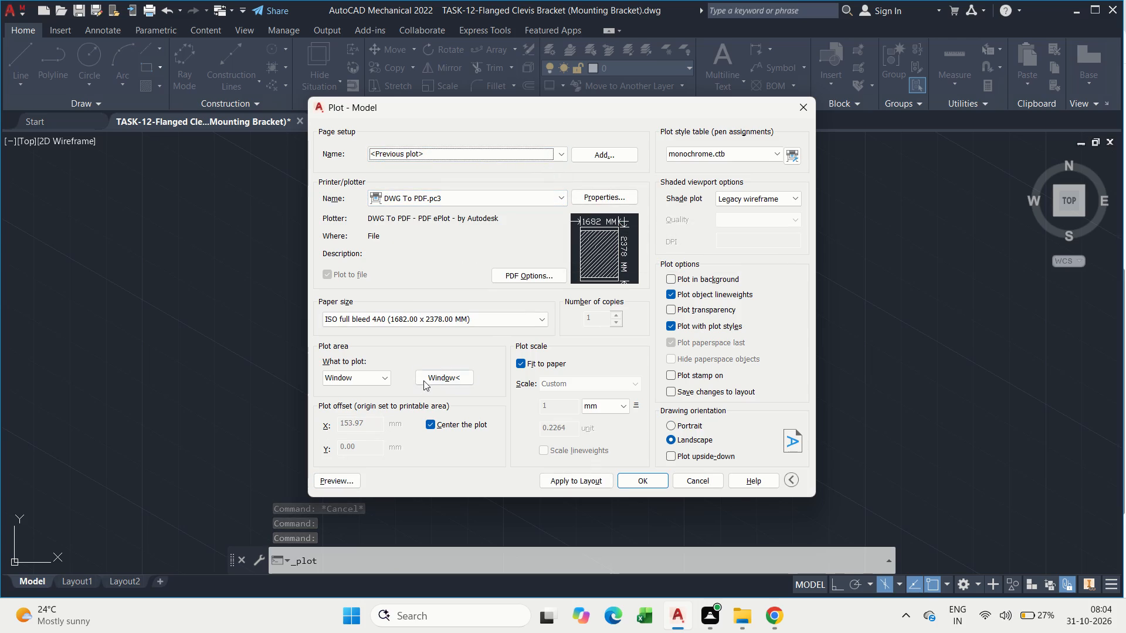
{"action": "left_click", "coordinate": [431, 379]}
{"action": "middle_click_drag", "start_coordinate": [573, 411], "coordinate": [412, 503]}
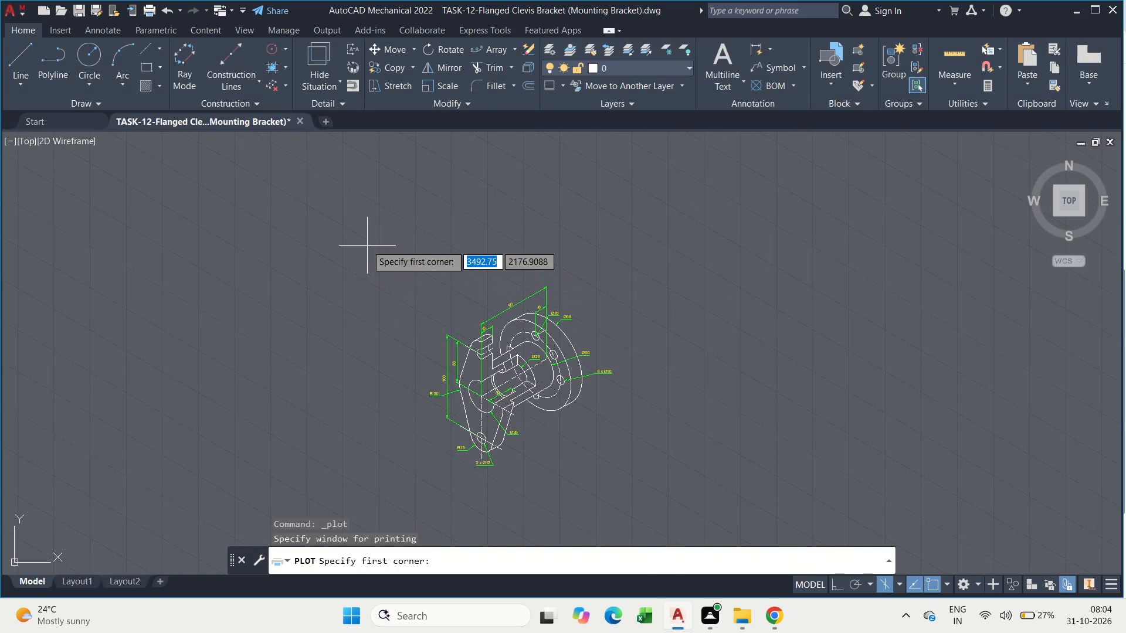
{"action": "left_click_drag", "start_coordinate": [367, 245], "coordinate": [471, 375]}
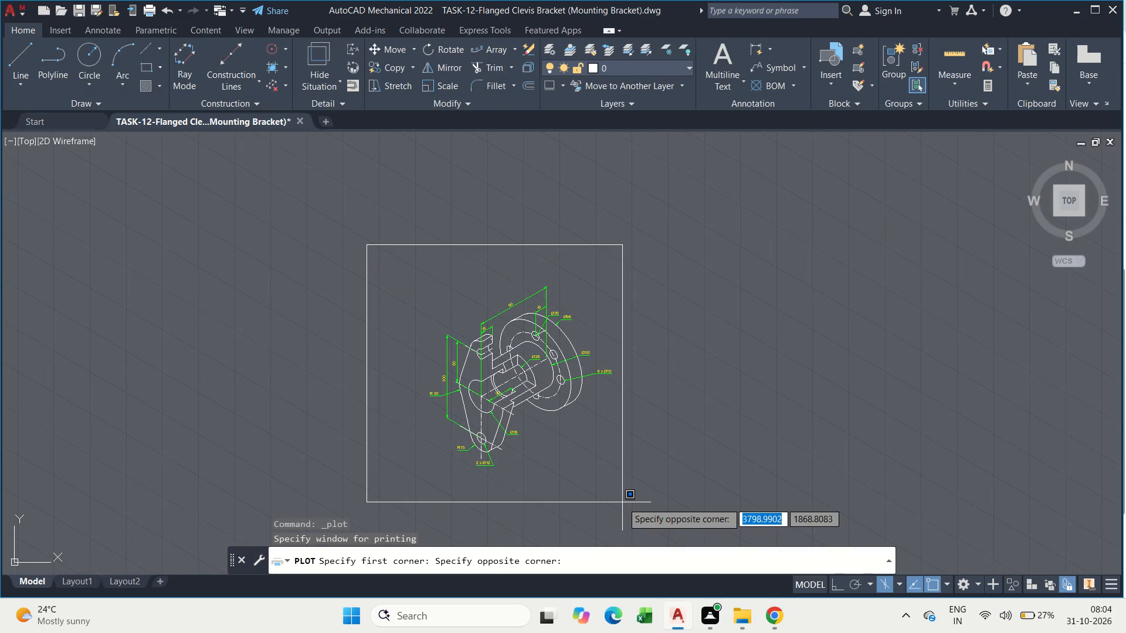
{"action": "left_click", "coordinate": [662, 517]}
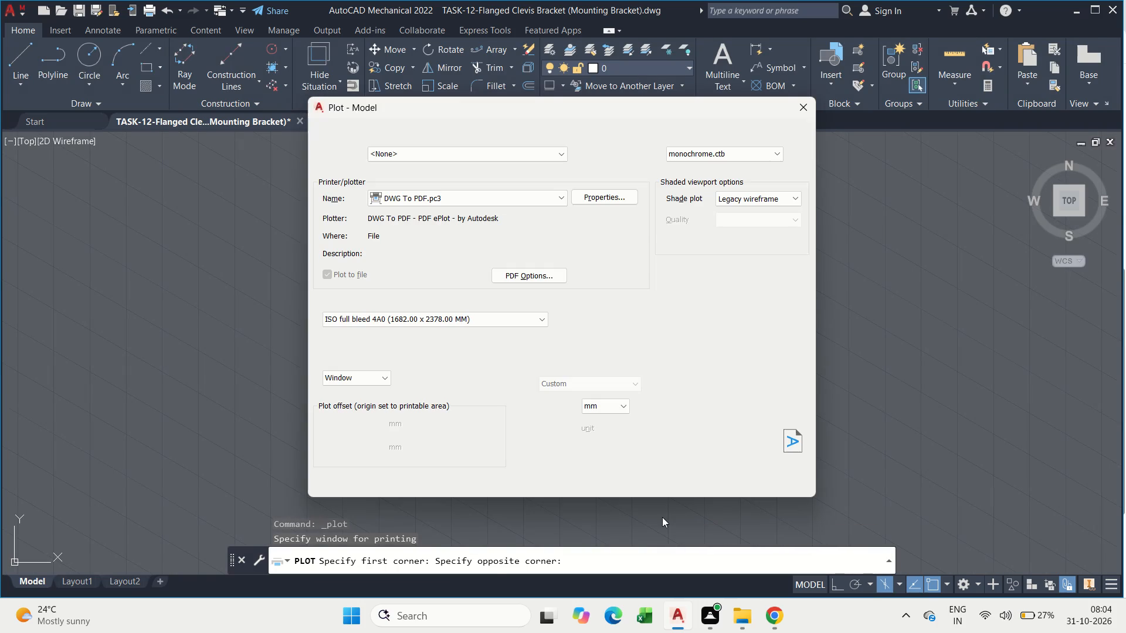
Preview the plot and output it as TASK-12-Flanged Clevis Bracket (Mounting Bracket)-Model.pdf in the TASK OF TEST folder.
{"action": "left_click", "coordinate": [358, 485]}
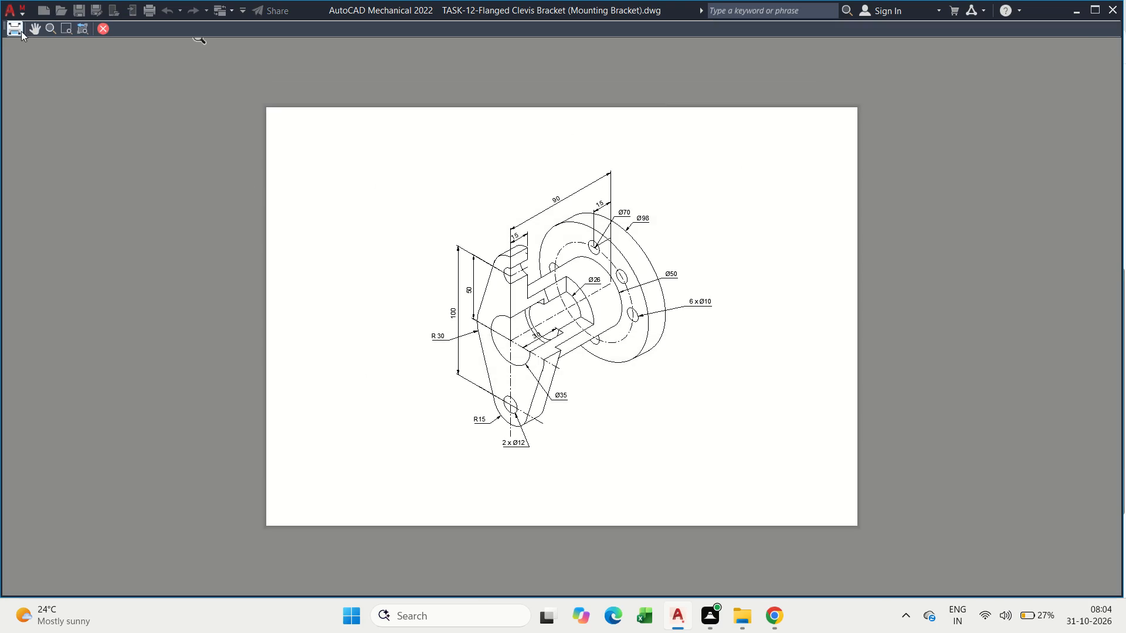
{"action": "left_click", "coordinate": [21, 31]}
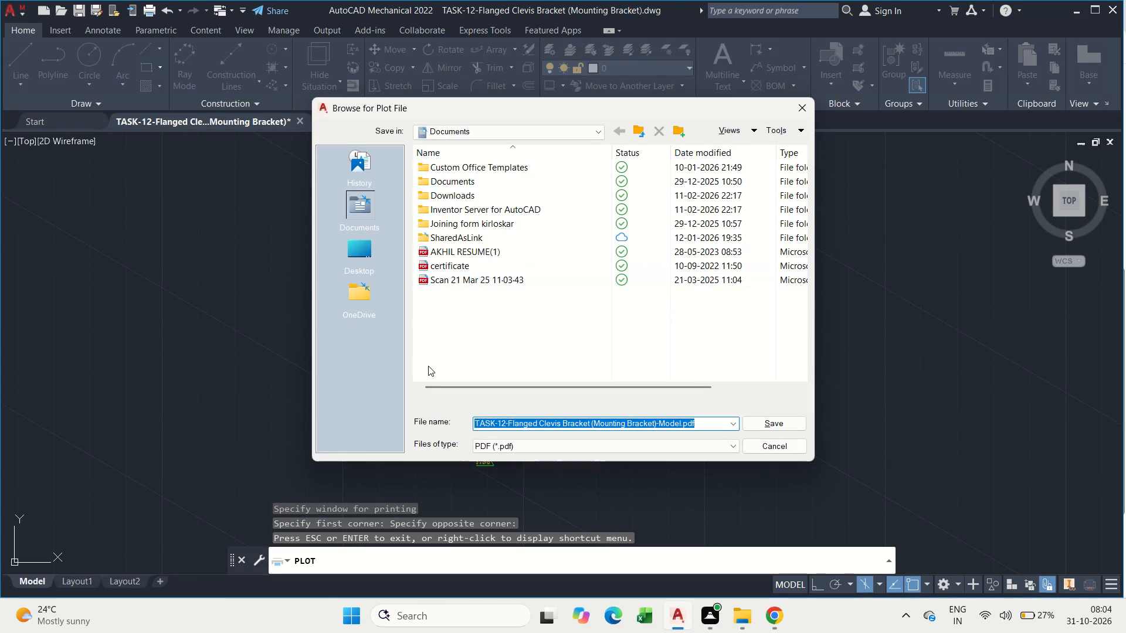
{"action": "left_click", "coordinate": [382, 300]}
{"action": "left_click", "coordinate": [370, 259]}
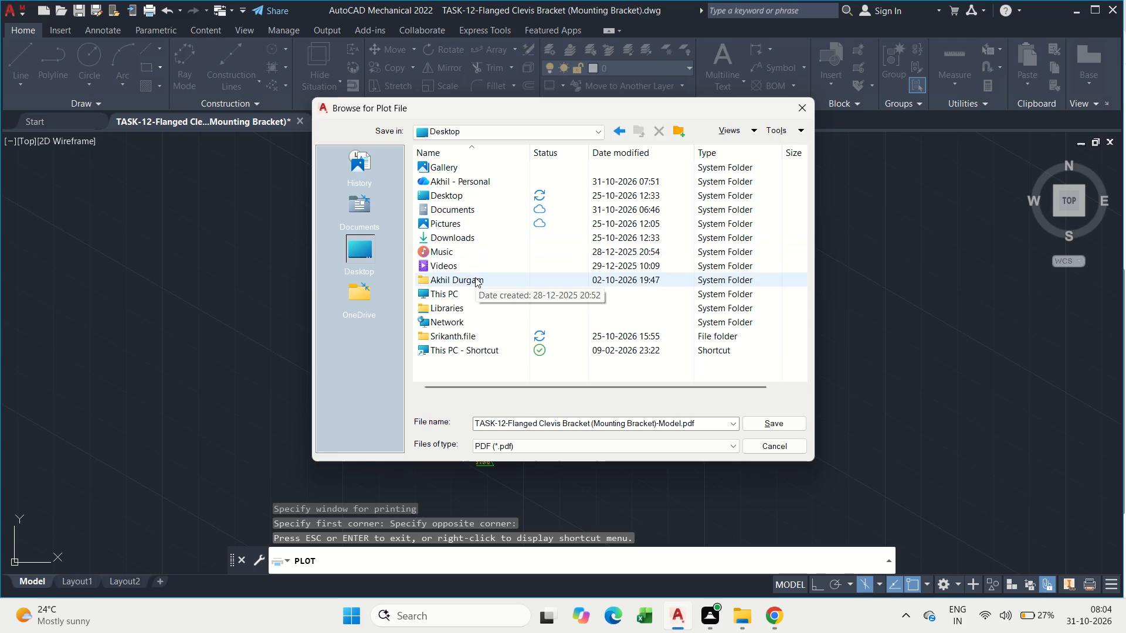
{"action": "left_click", "coordinate": [473, 298]}
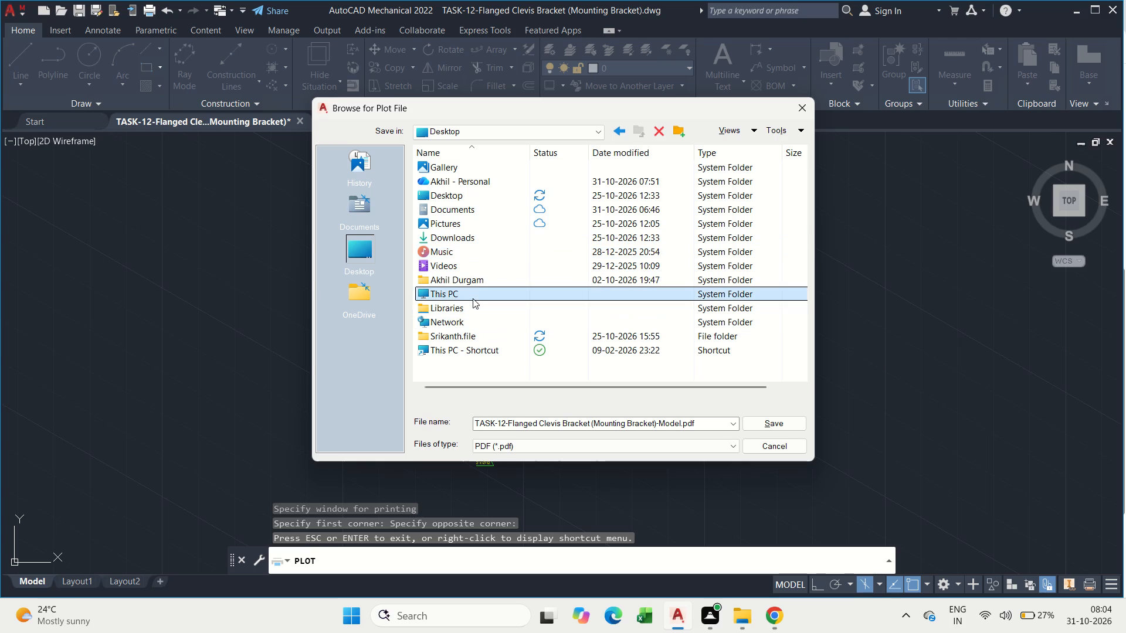
{"action": "double_click", "coordinate": [467, 341]}
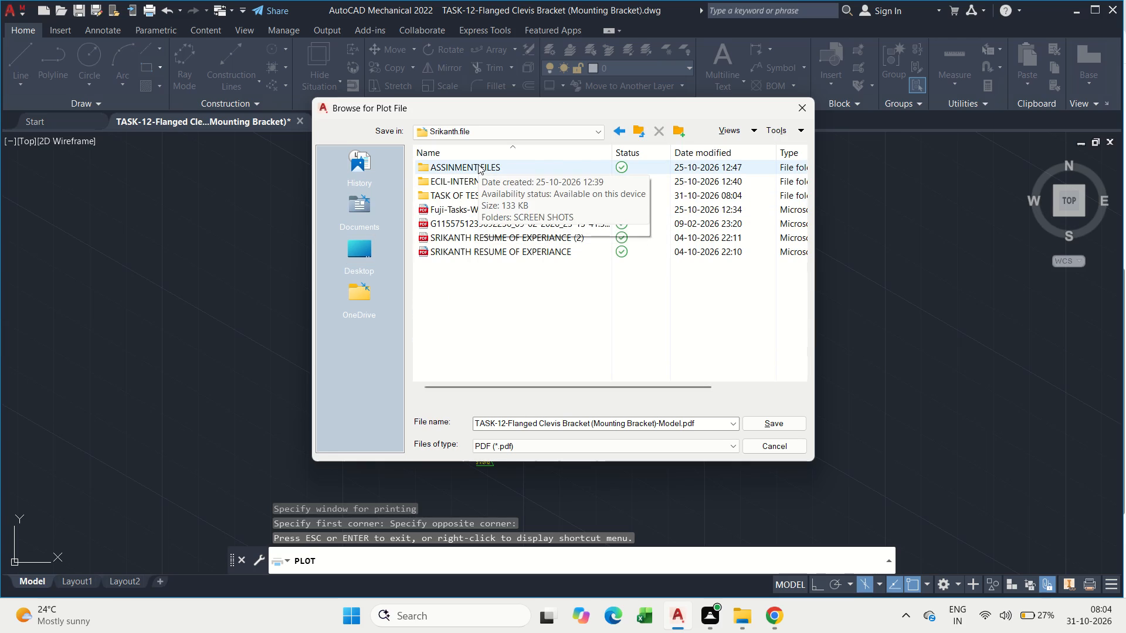
{"action": "left_click", "coordinate": [467, 192]}
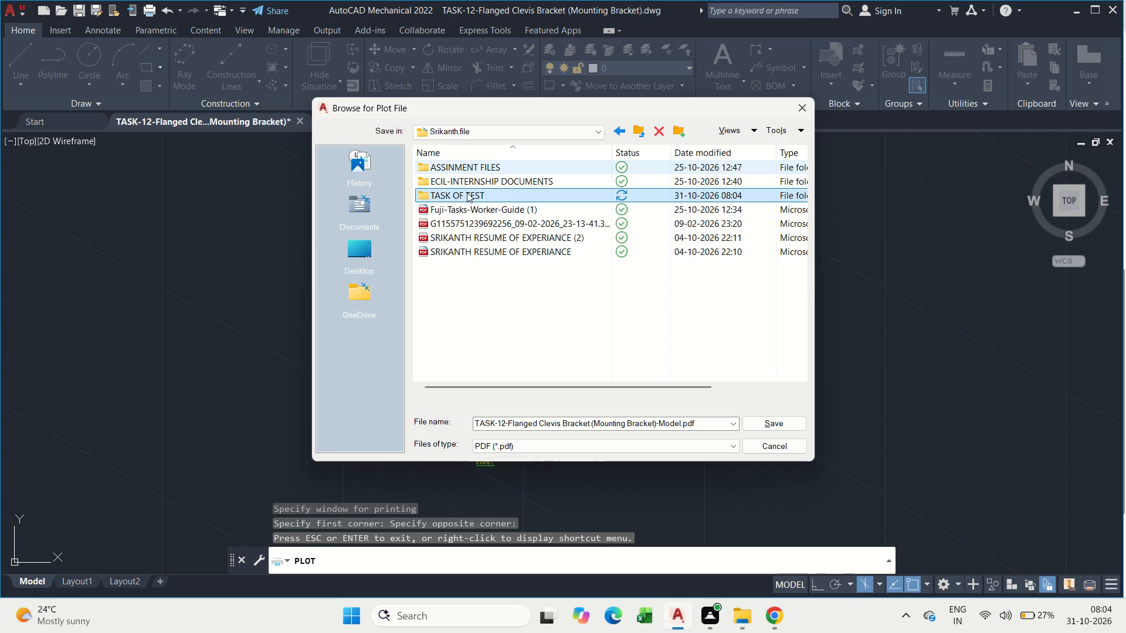
{"action": "double_click", "coordinate": [467, 192]}
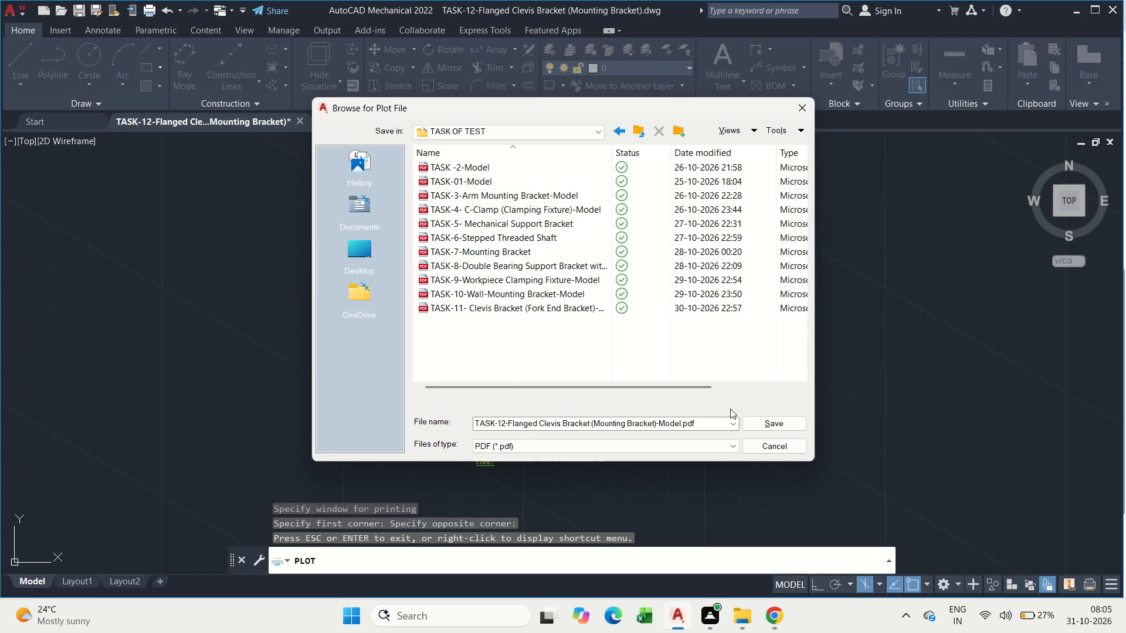
{"action": "left_click", "coordinate": [748, 425]}
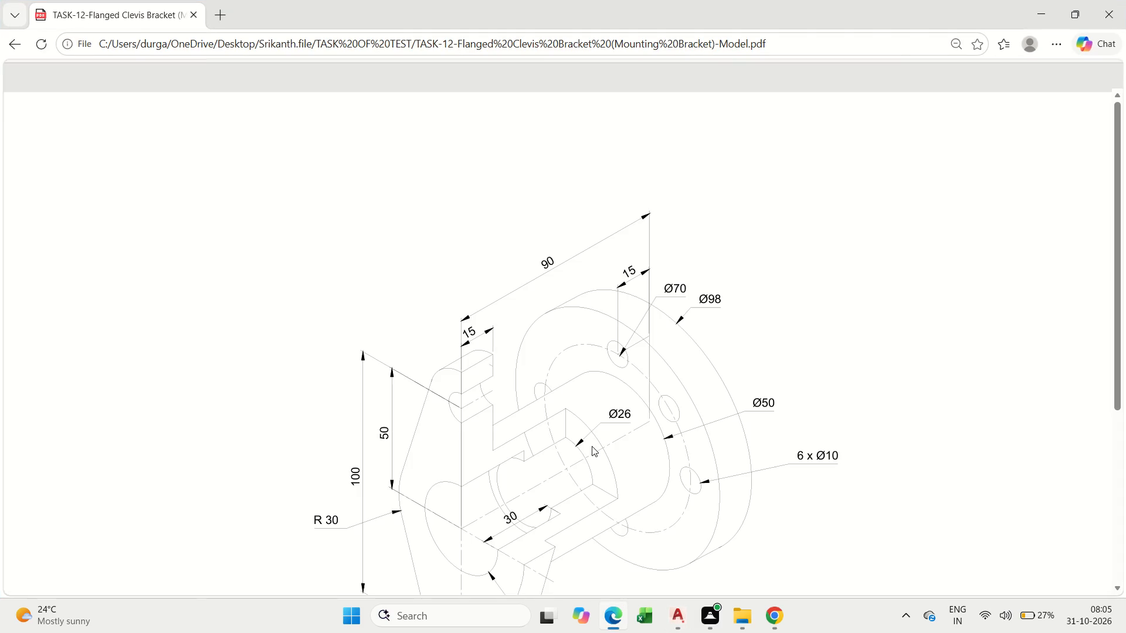
Minimize the plotted PDF and the drawing, and view the ChatGPT description of the flanged clevis bracket in Chrome.
{"action": "left_click", "coordinate": [1043, 14]}
{"action": "scroll", "coordinate": [624, 331], "scroll_direction": "down", "scroll_amount": 3}
{"action": "scroll", "coordinate": [611, 353], "scroll_direction": "up", "scroll_amount": 2}
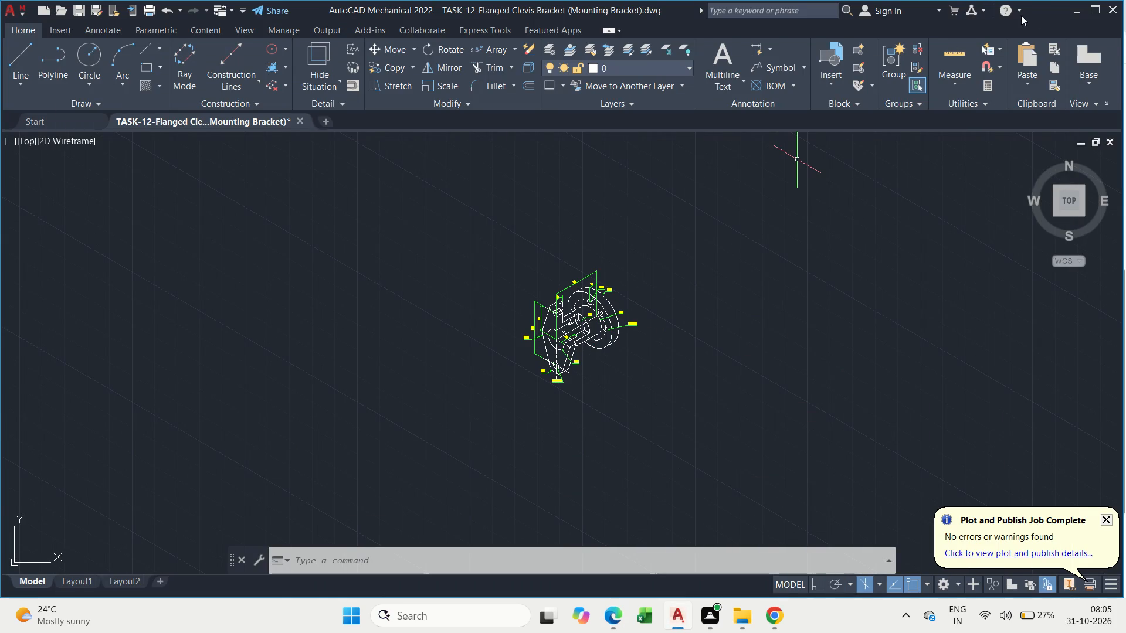
{"action": "left_click", "coordinate": [1073, 10]}
{"action": "scroll", "coordinate": [670, 247], "scroll_direction": "down", "scroll_amount": 1}
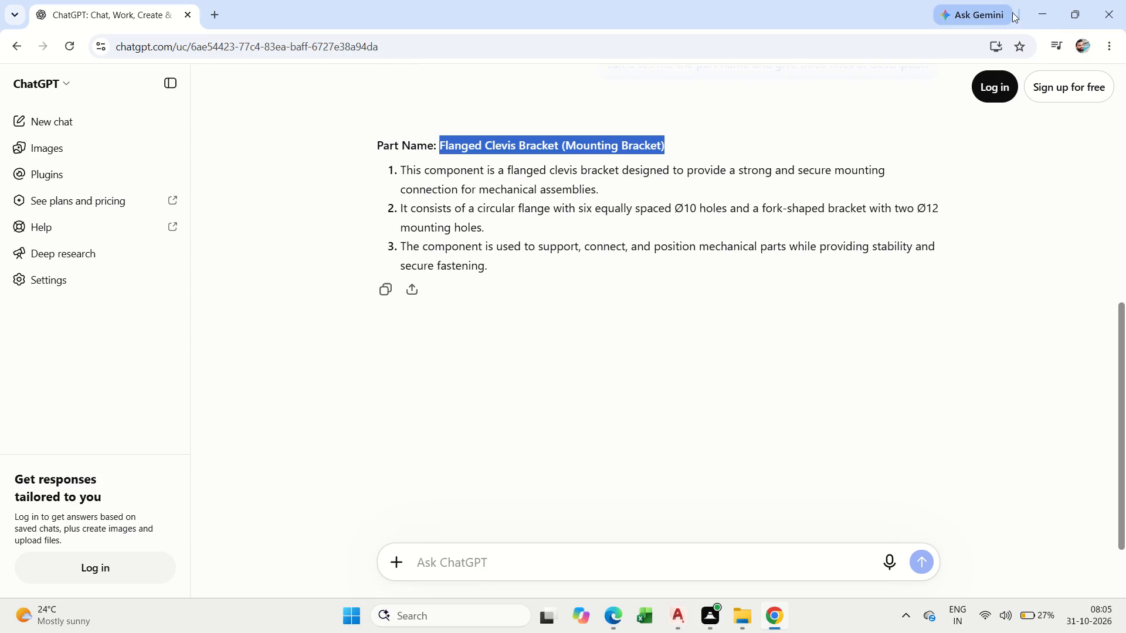